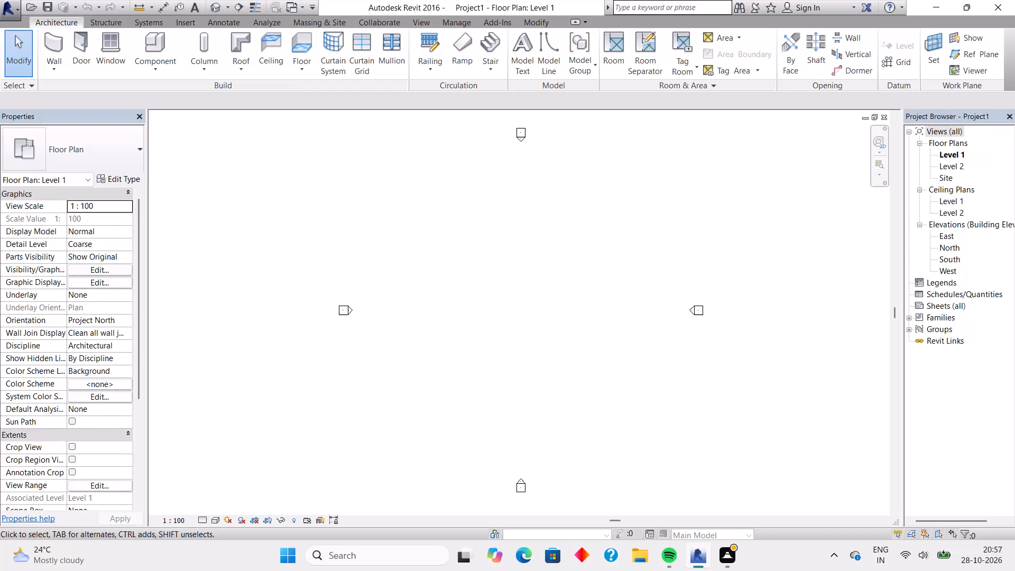
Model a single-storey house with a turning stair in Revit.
Set the project's length units to feet and fractional inches.
key(n)
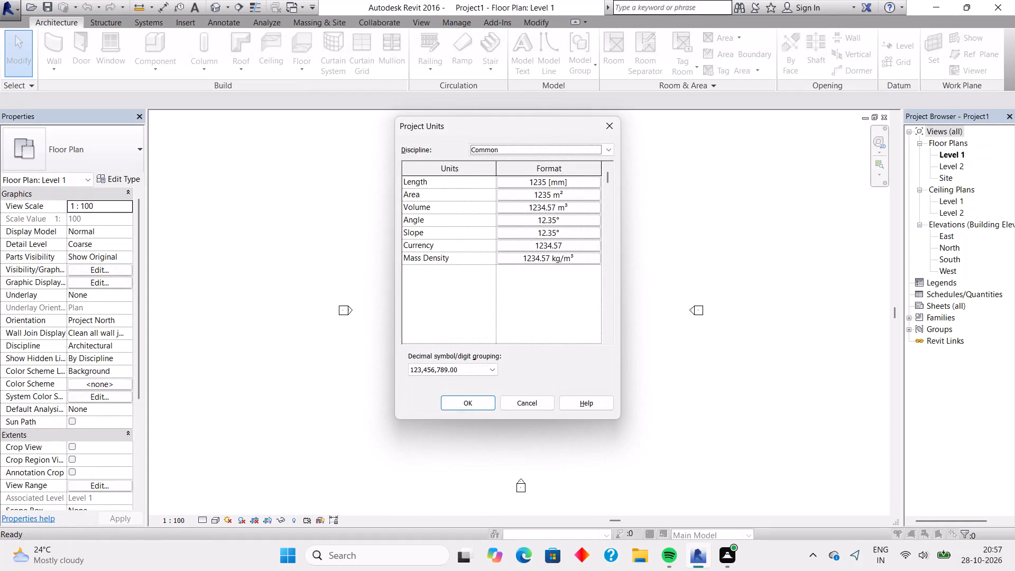
click(534, 177)
click(535, 206)
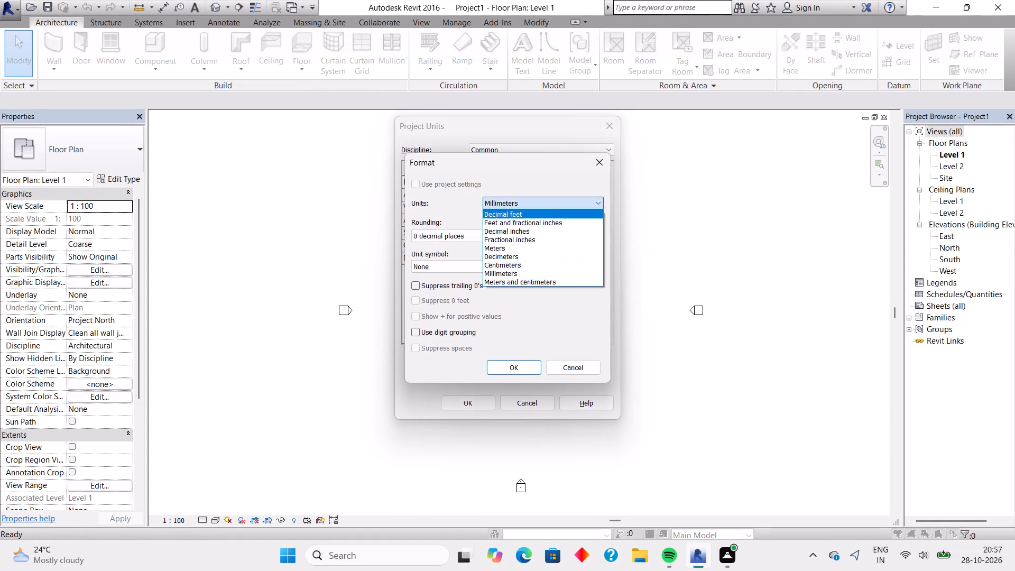
click(552, 225)
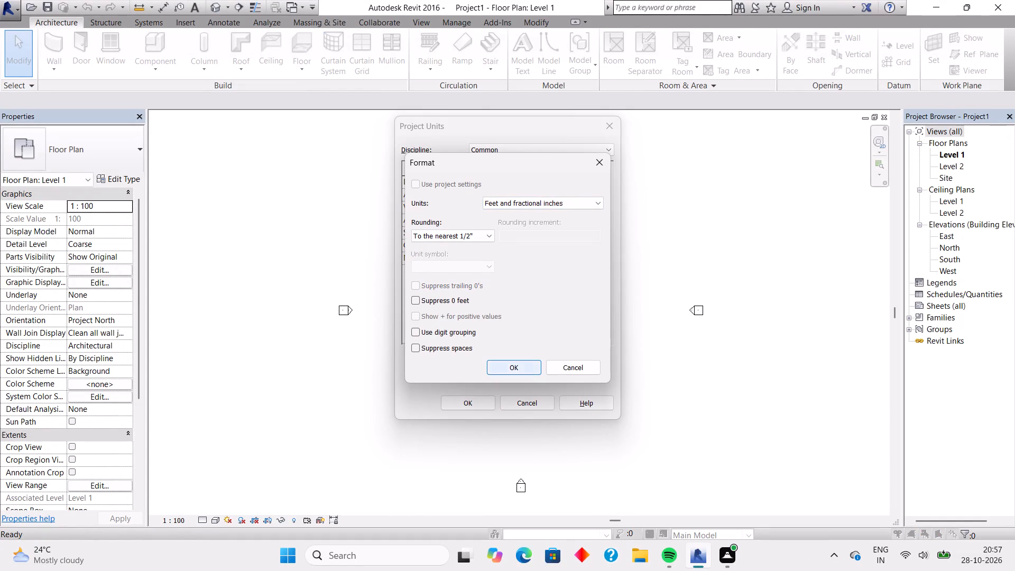
click(514, 368)
click(475, 404)
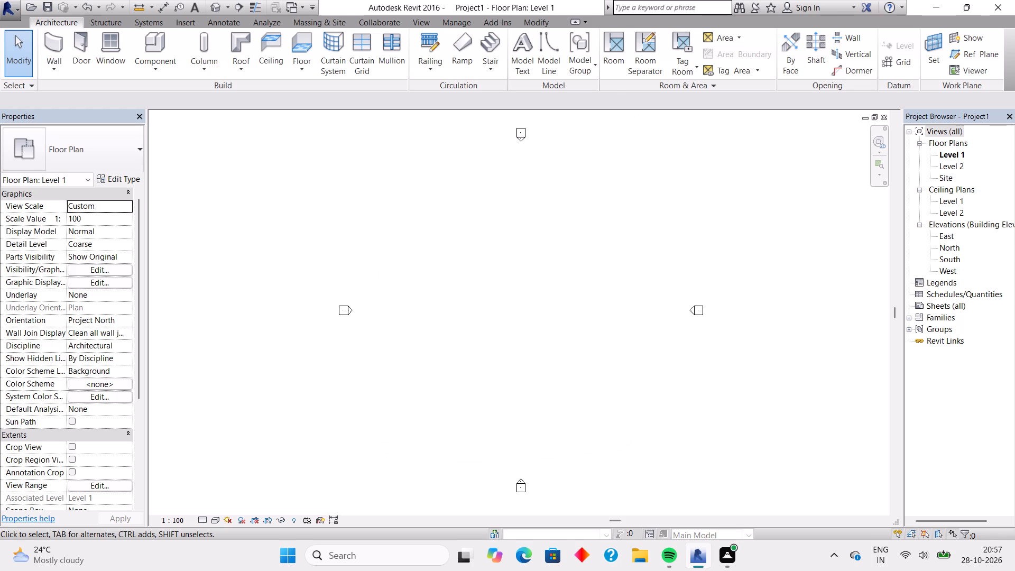
Start the Wall tool and configure new walls with height up to Level 2 and location line Finish Face: Exterior.
click(50, 50)
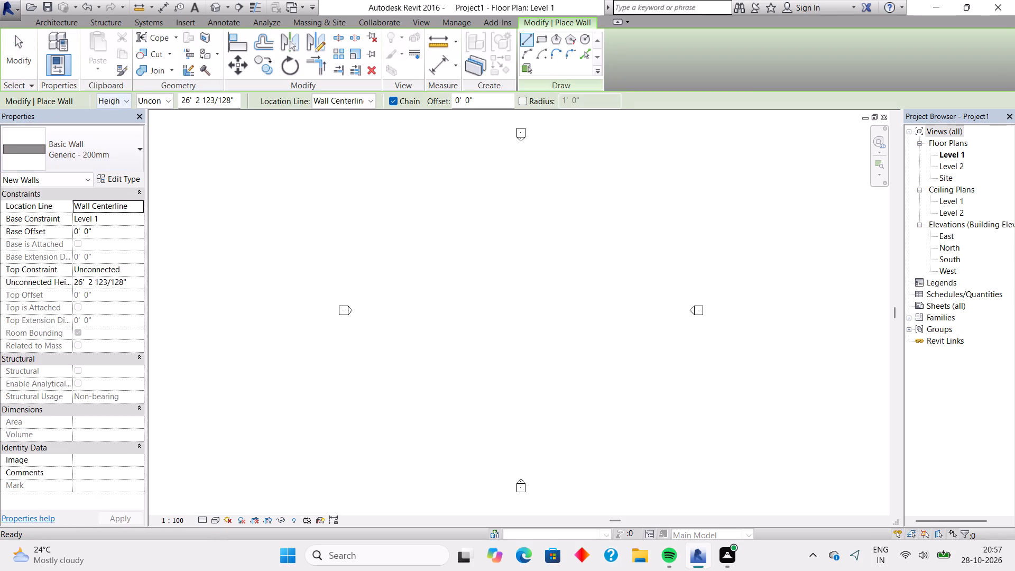
click(121, 102)
click(147, 101)
click(147, 101)
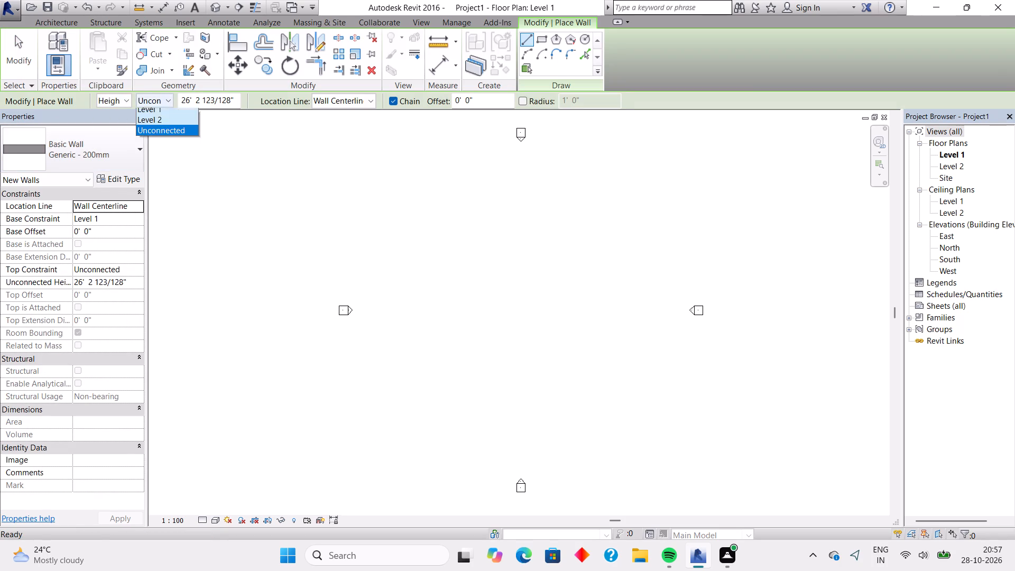
click(162, 126)
click(373, 103)
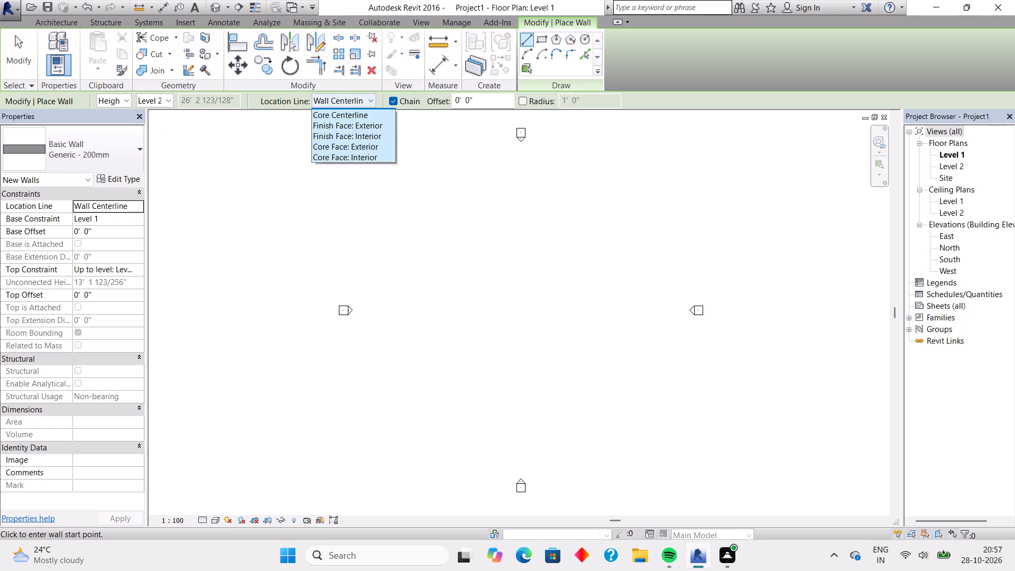
click(379, 131)
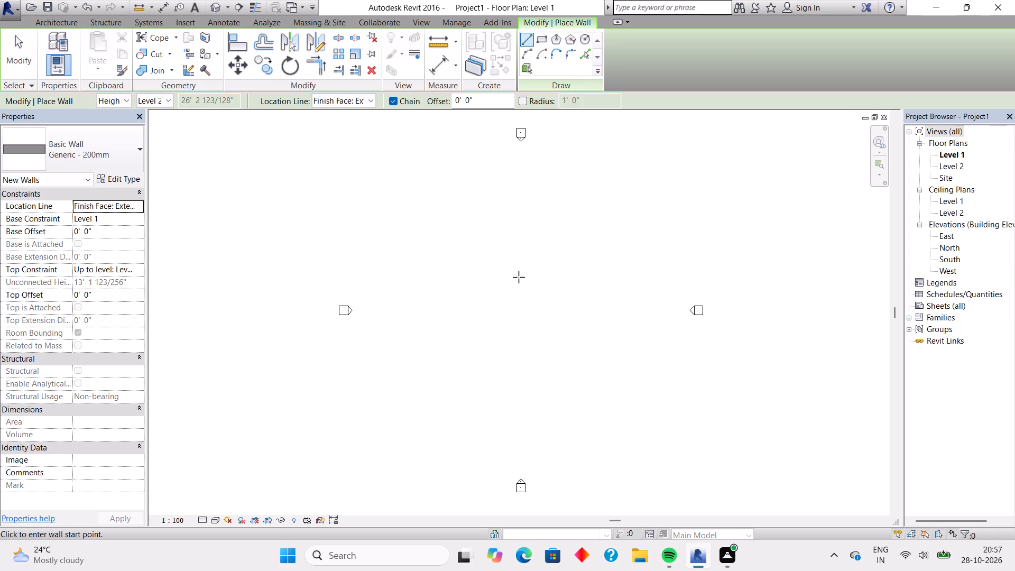
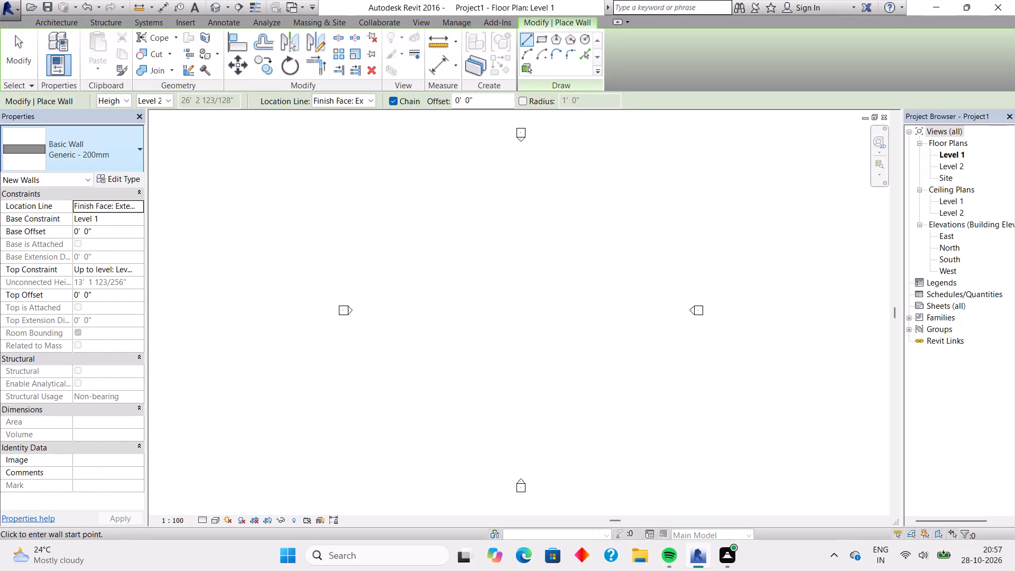
Draw a closed rectangle of exterior walls, 26' wide by 50' long, between the elevation markers.
click(456, 233)
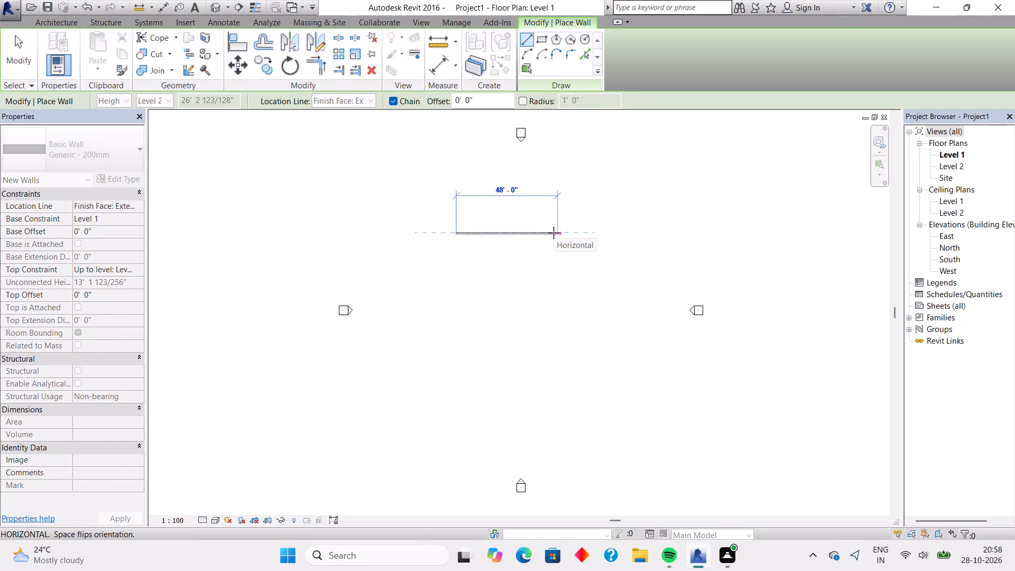
text(26)
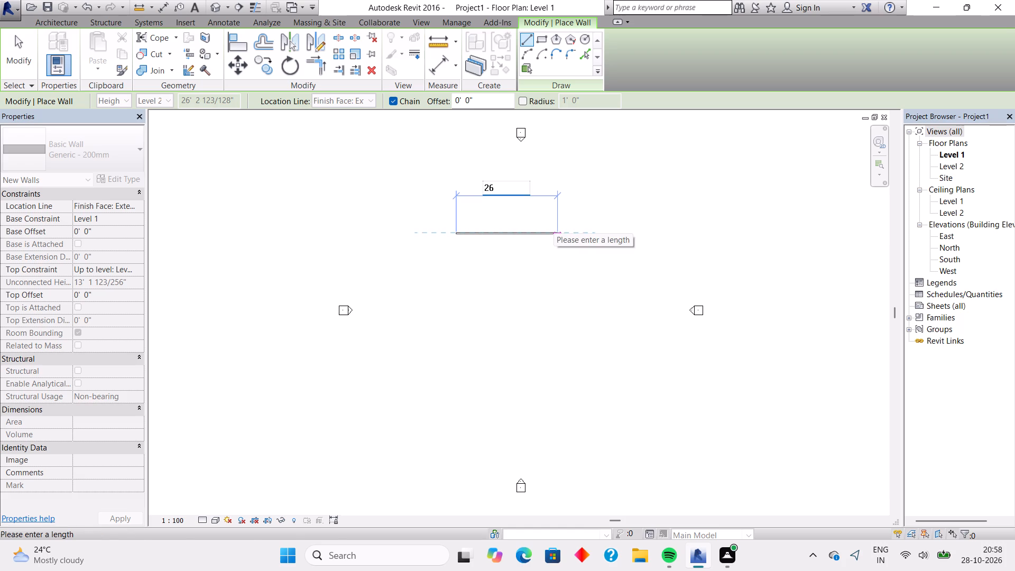
key(Return)
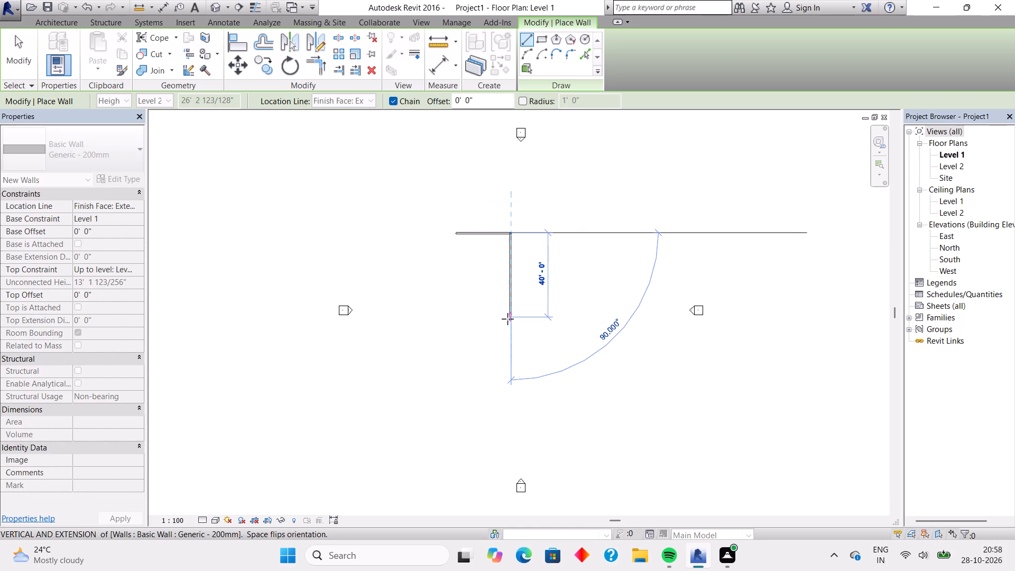
text(50)
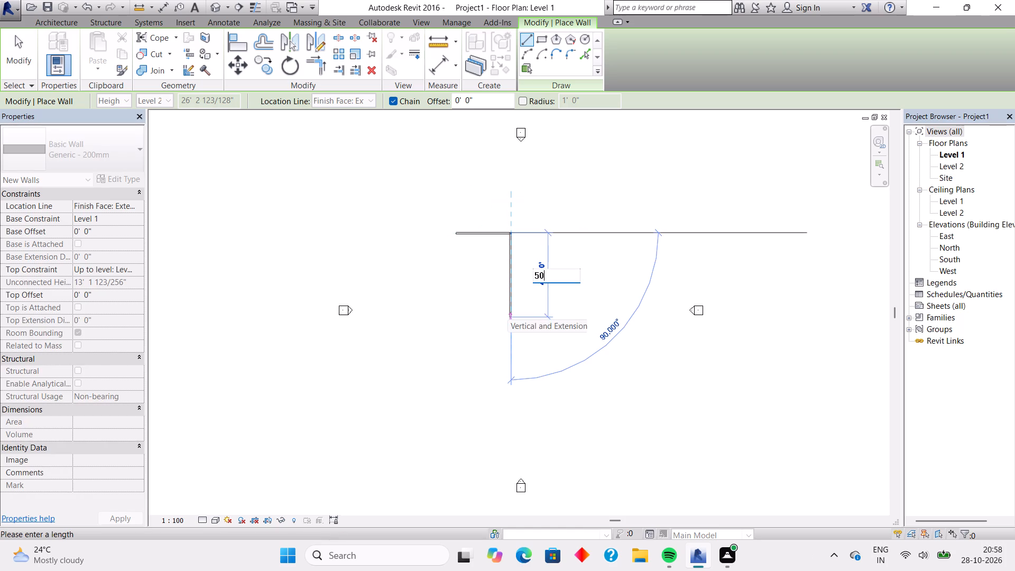
key(Return)
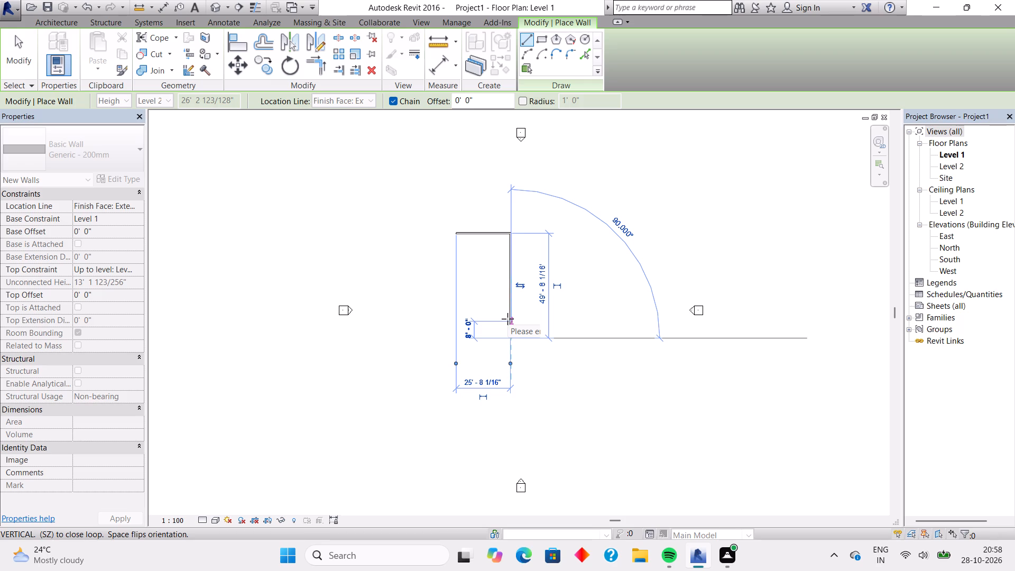
click(454, 334)
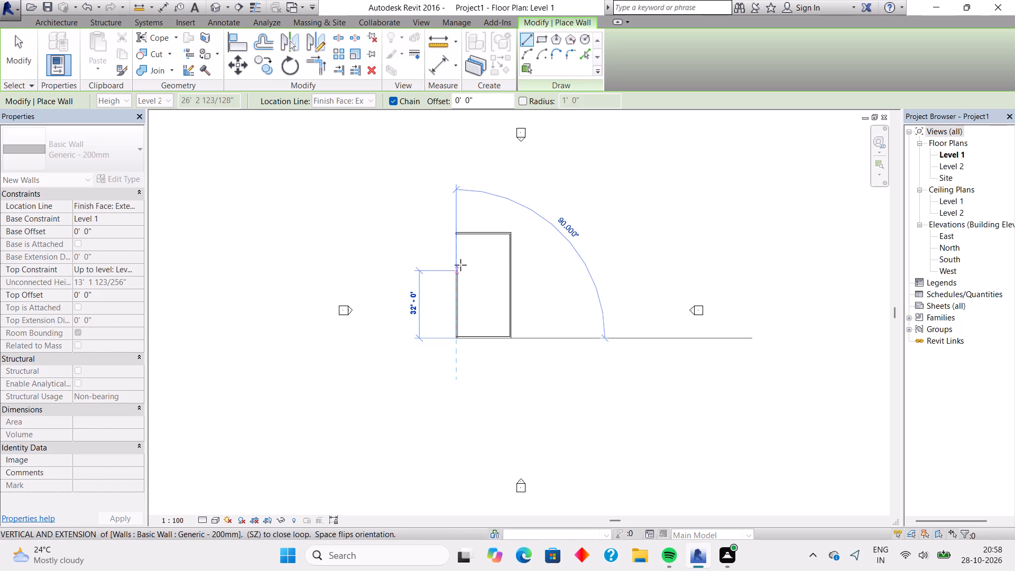
click(457, 238)
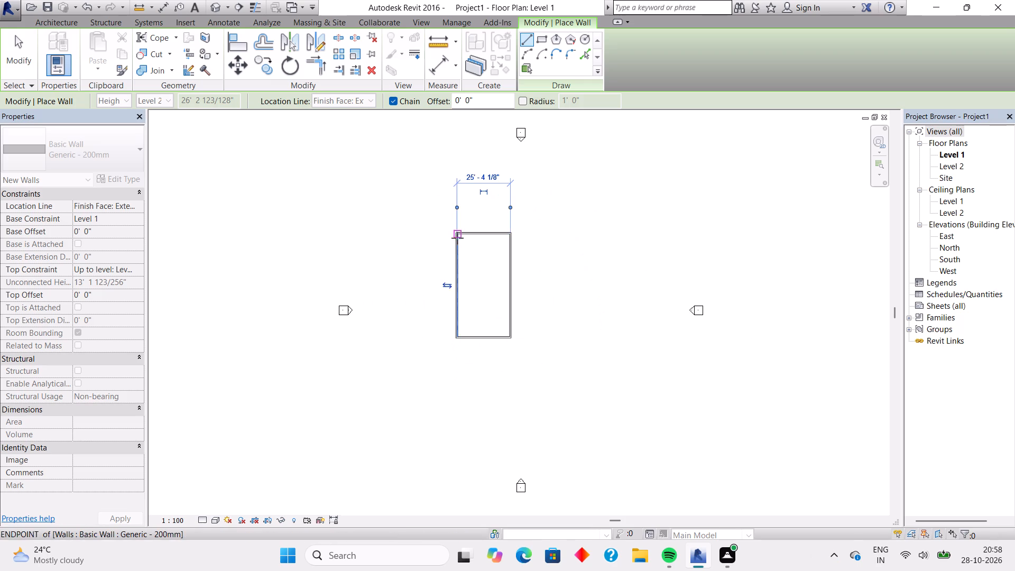
scroll(454, 266, up, 10)
scroll(487, 228, down, 4)
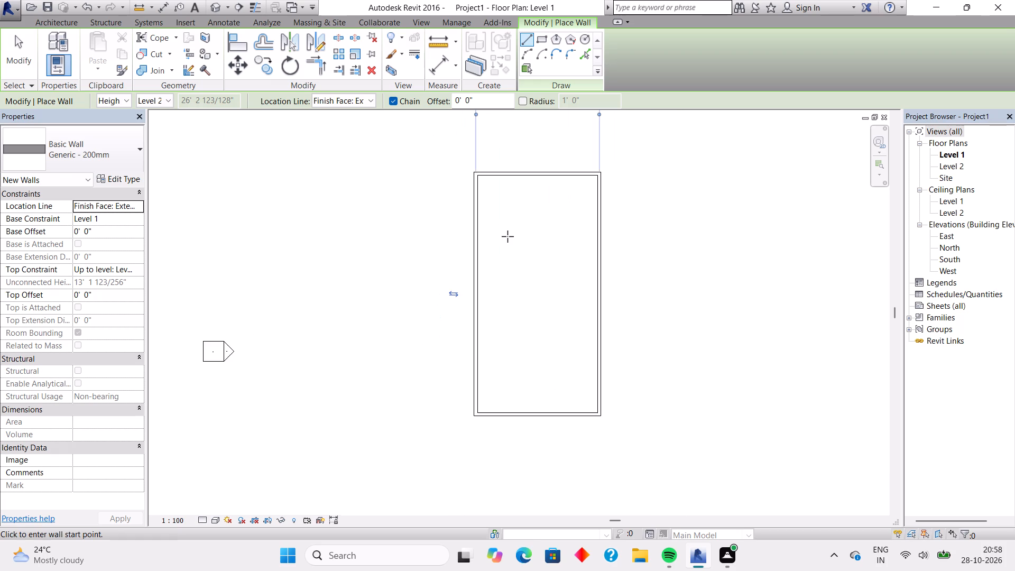
scroll(508, 236, up, 6)
middle_drag(522, 219, 473, 366)
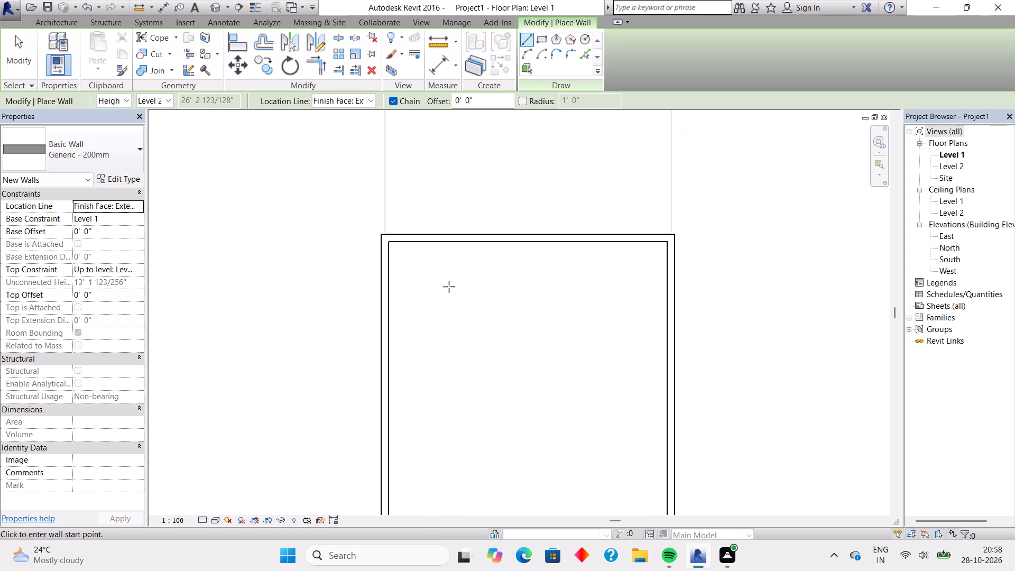
key(Escape)
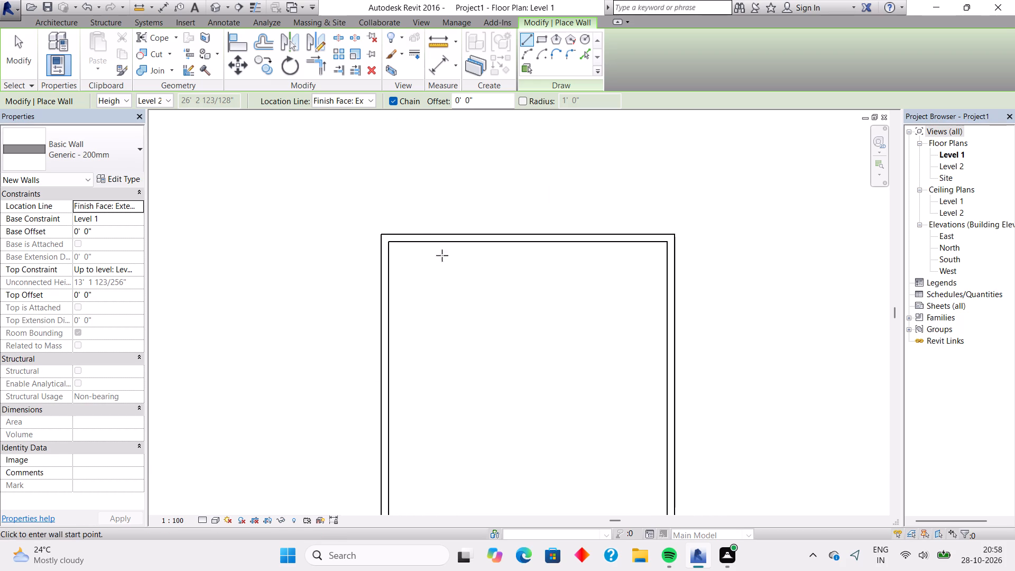
key(Escape)
key(Escape)
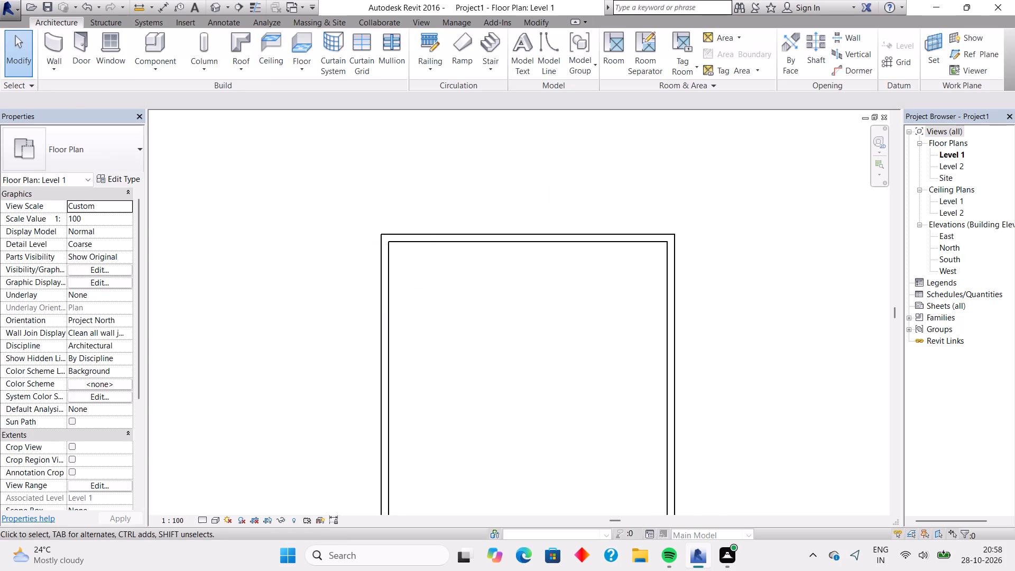
Draw partition walls about 12' across from the west wall and about 12'-2" up to the north wall, enclosing the plan's northwest room.
click(50, 46)
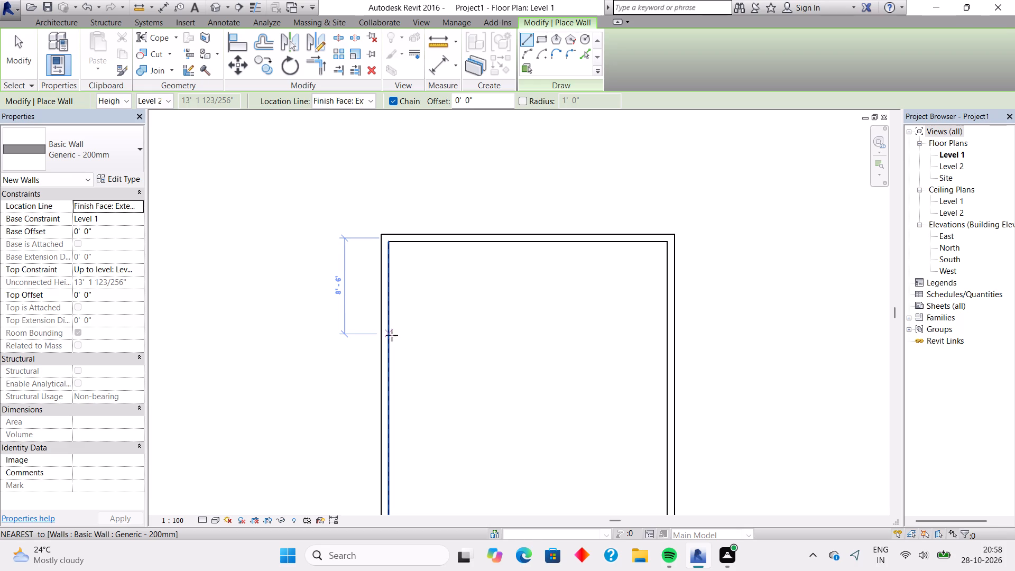
click(393, 377)
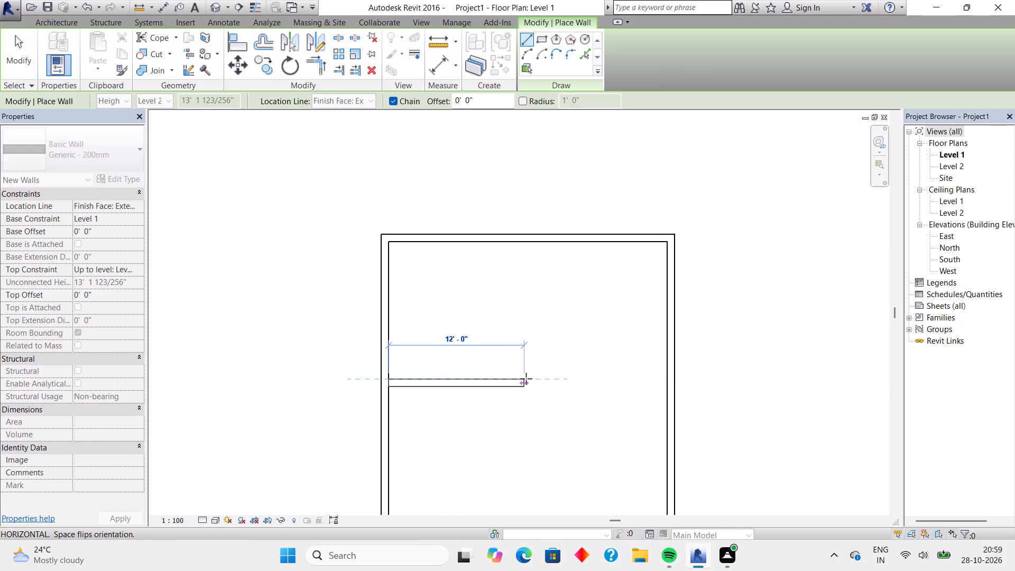
click(526, 379)
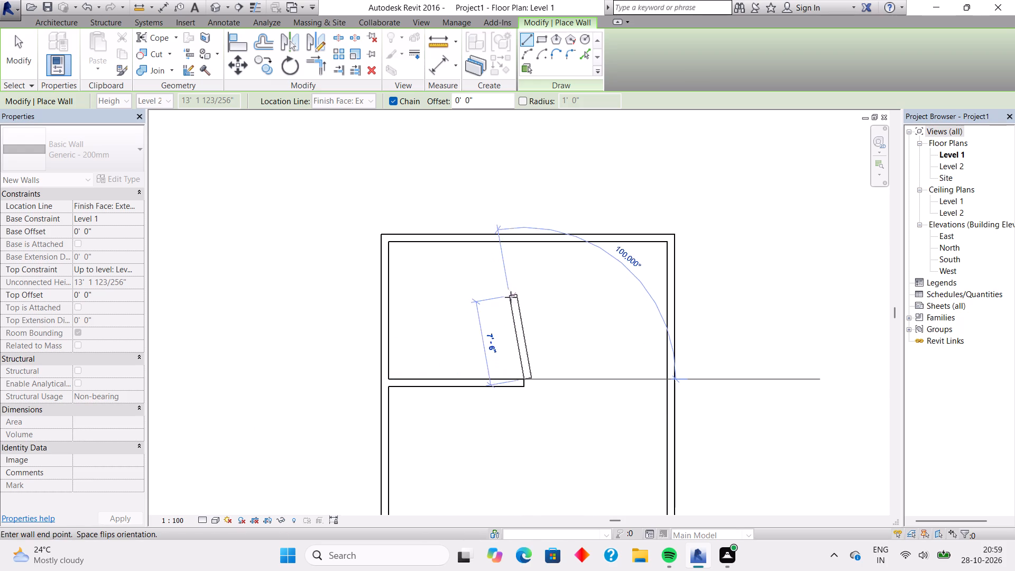
click(521, 245)
key(Escape)
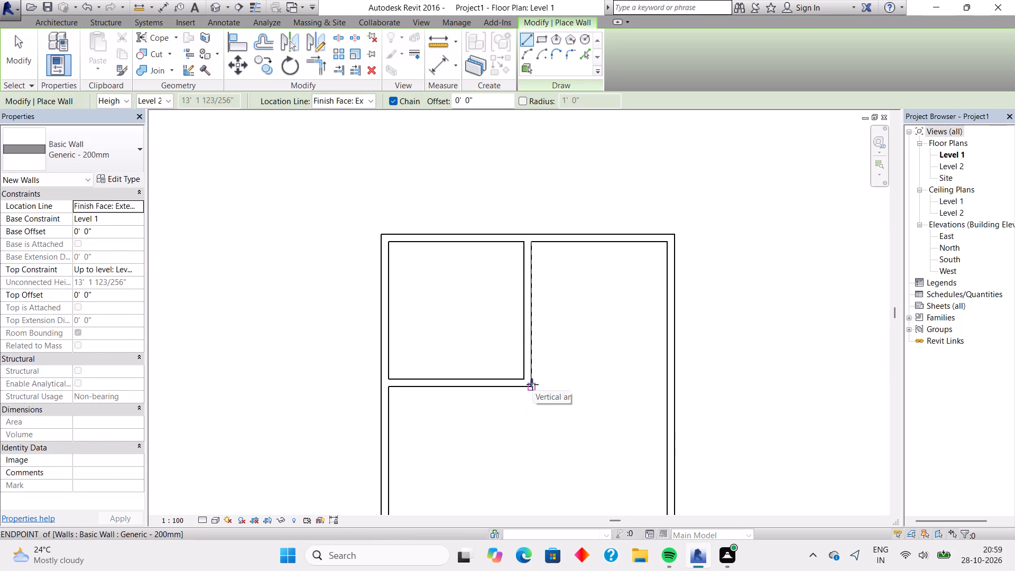
Draw a flipped wall from the partition corner across to the east exterior wall, closing off a second room.
click(532, 384)
key(space)
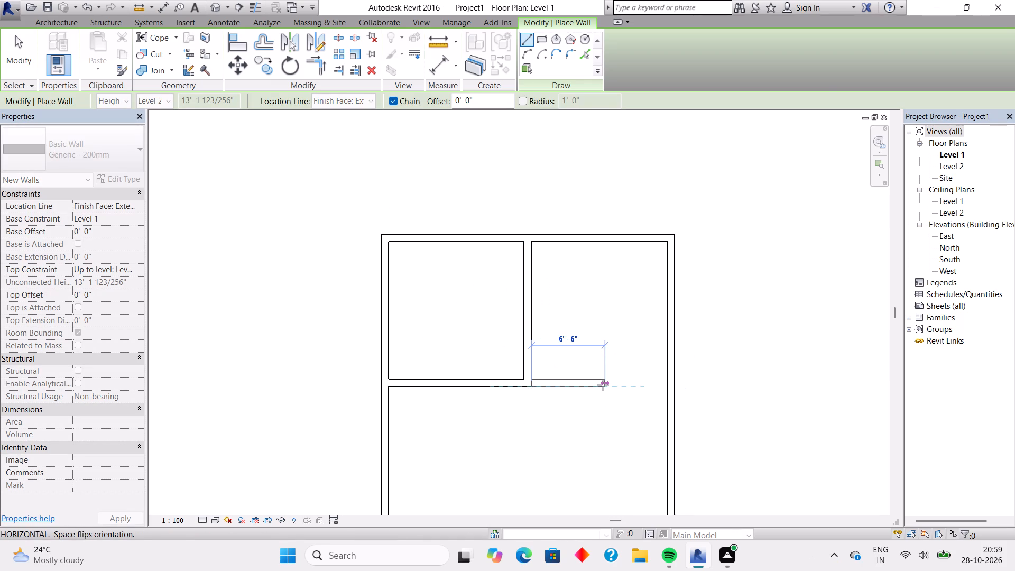
click(662, 390)
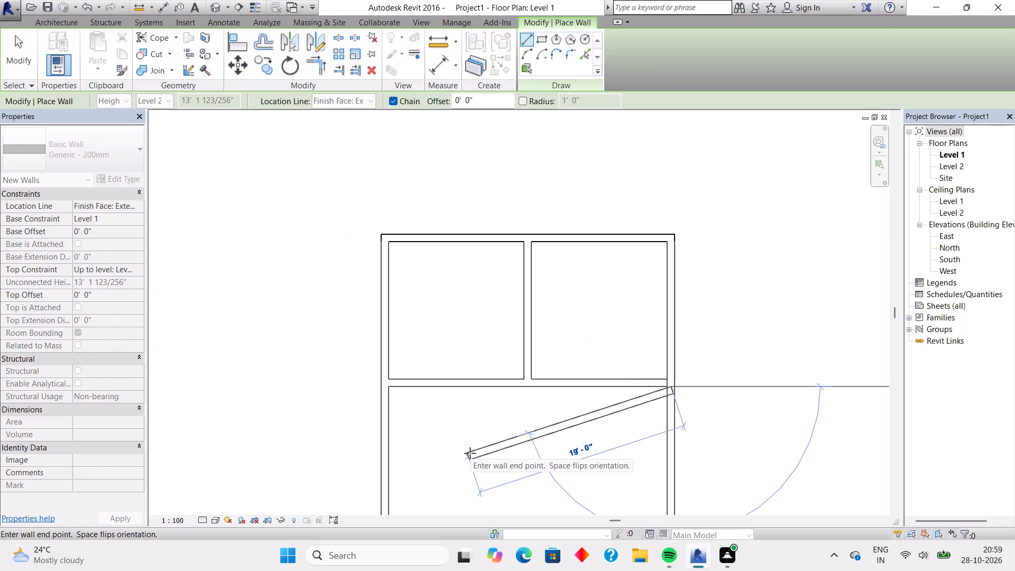
key(Escape)
Place two mirrored M_Single-Flush 0915 x 2134mm doors in the horizontal partition, one on each side of the wall dividing the rooms.
scroll(470, 453, down, 3)
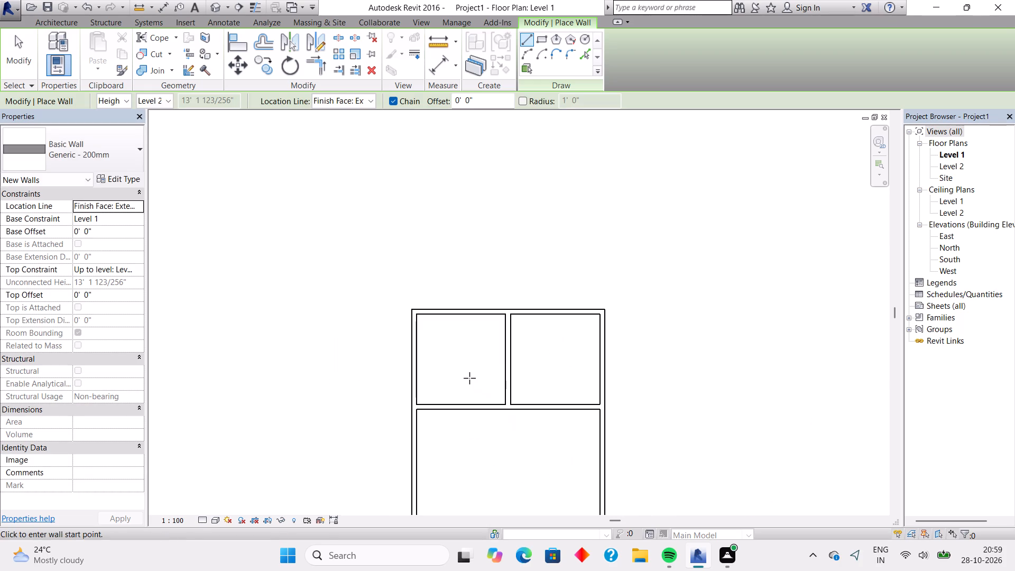
middle_drag(469, 376, 515, 413)
scroll(518, 415, up, 5)
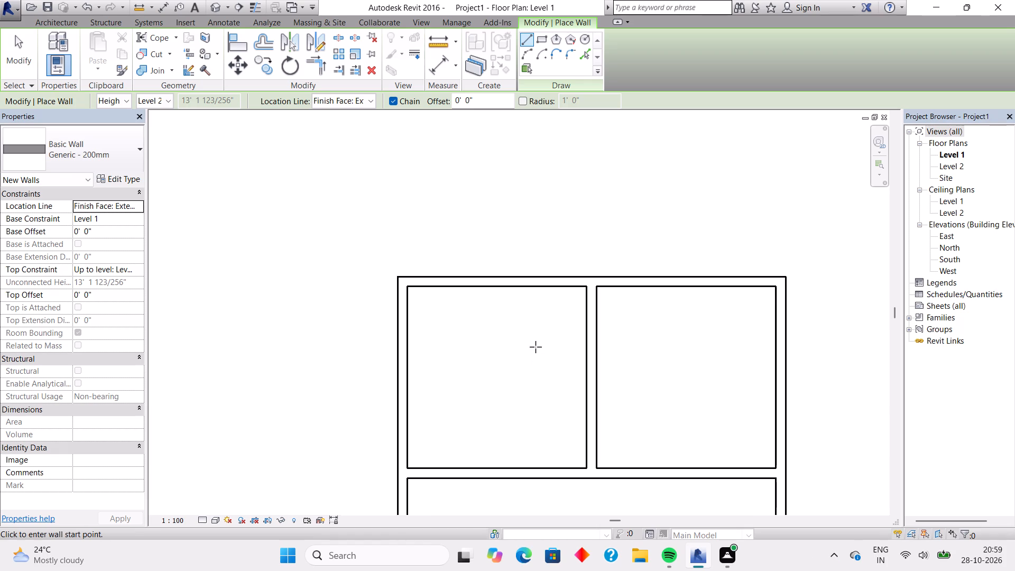
click(41, 22)
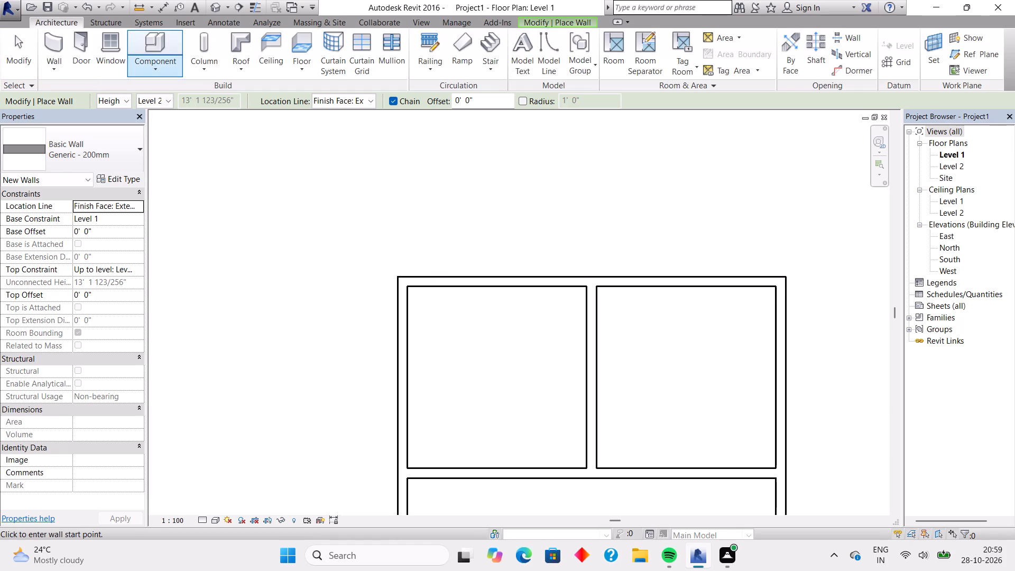
click(80, 50)
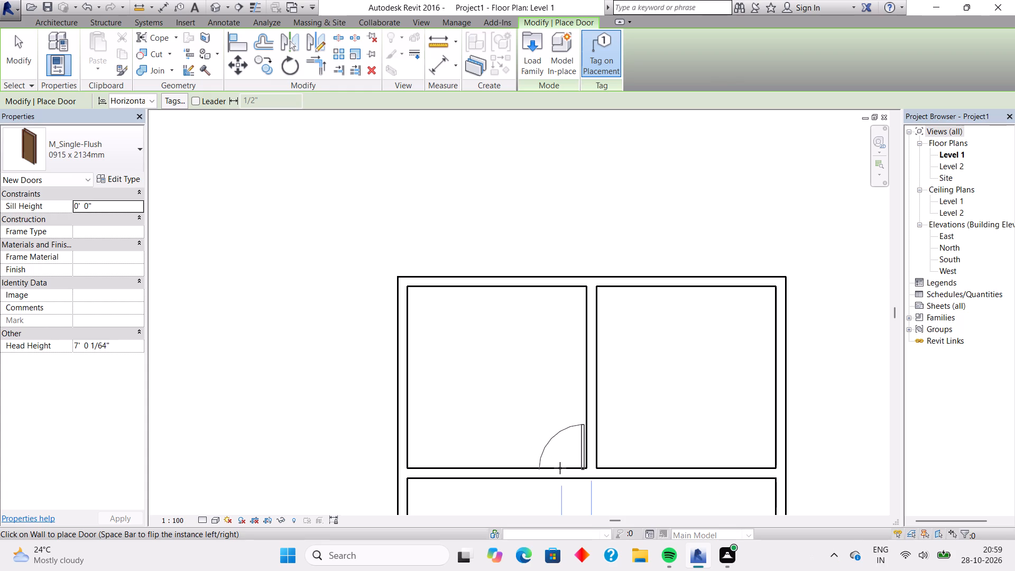
click(560, 468)
key(space)
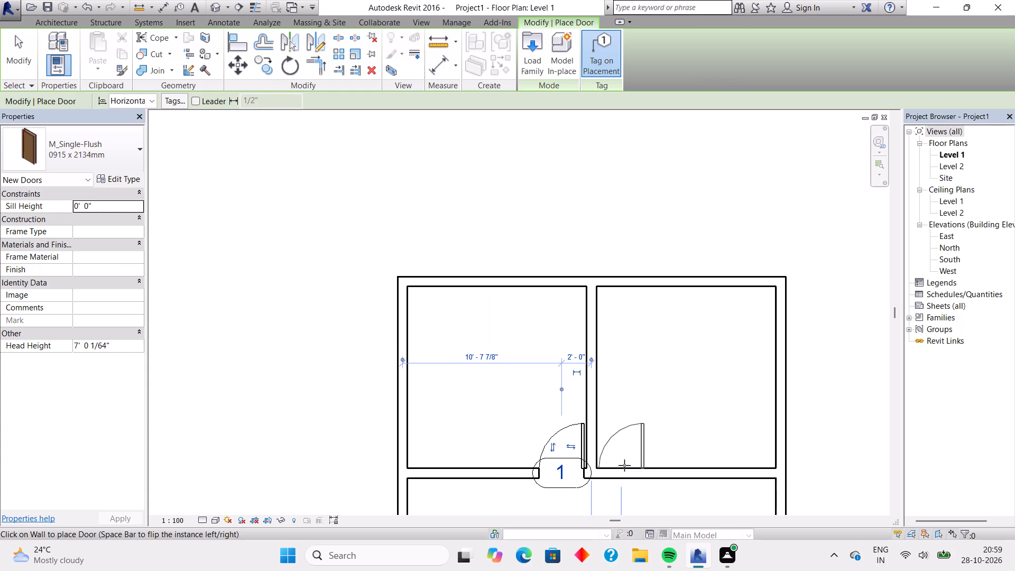
click(624, 465)
key(Escape)
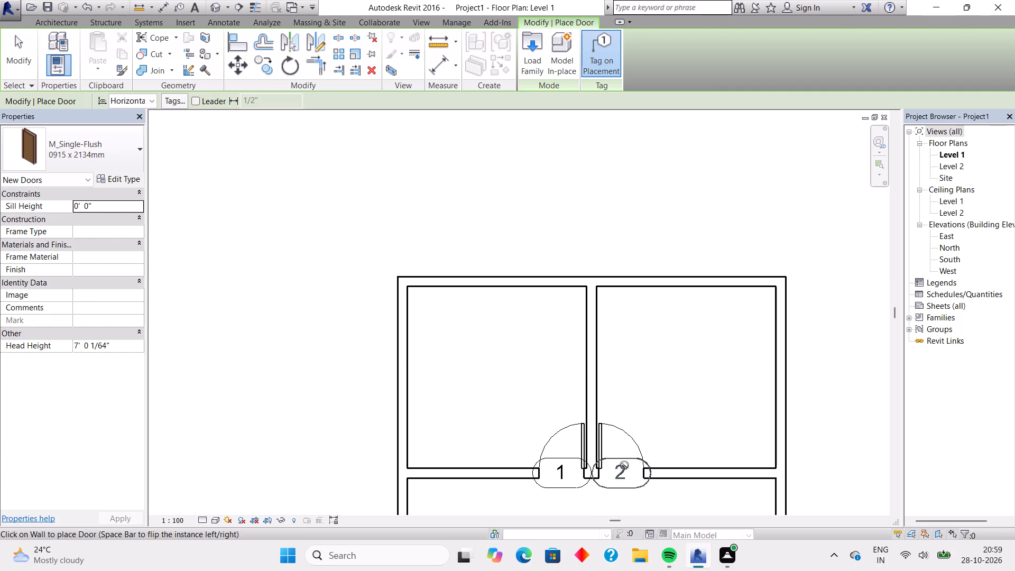
key(Escape)
Delete the tags of both bedroom doors.
scroll(622, 483, up, 5)
click(523, 494)
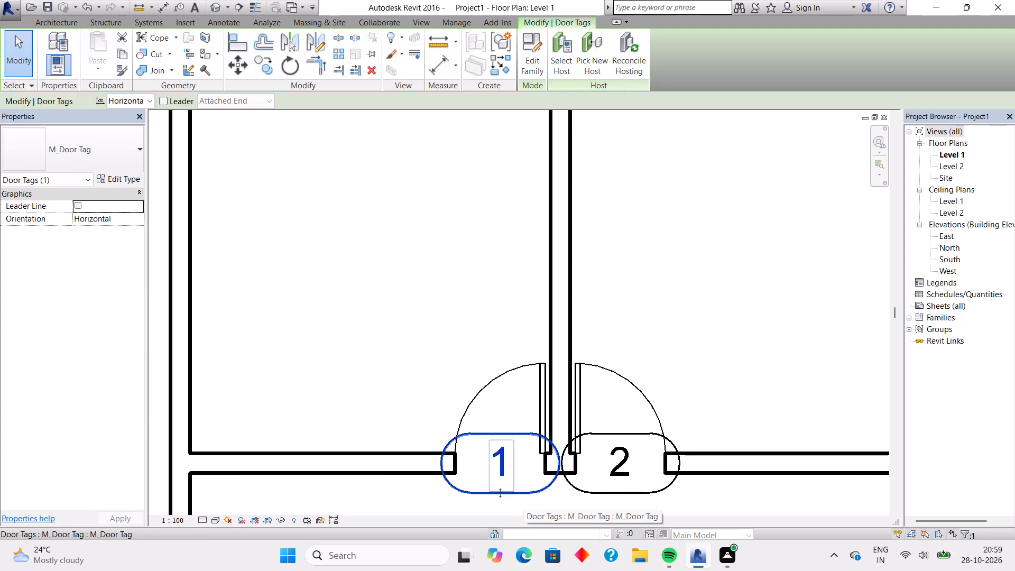
key(Delete)
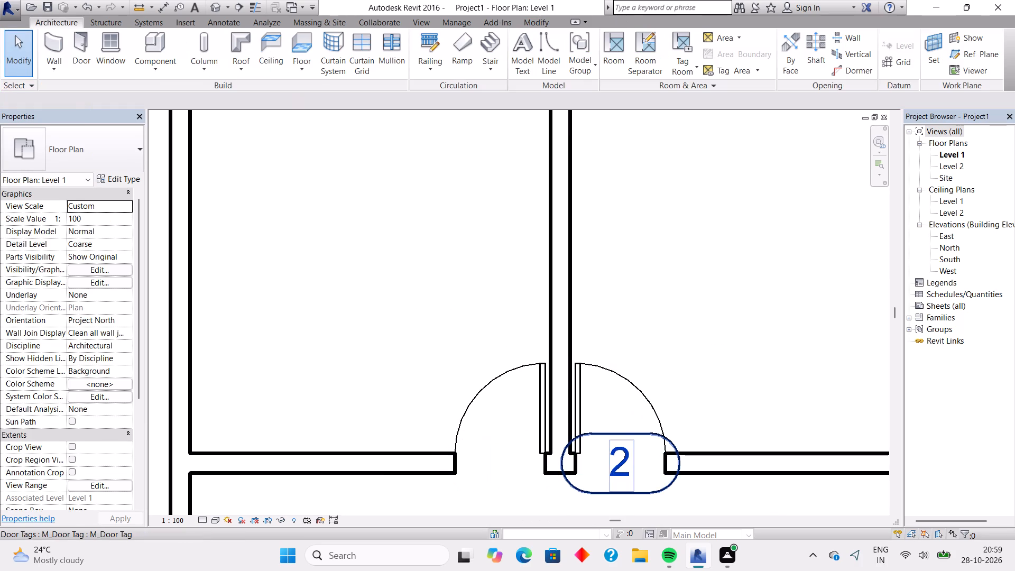
click(583, 487)
key(Delete)
Label the northwest room with bold 2.5mm Arial text reading BEDROOM, with 12'6"X12" on a second line.
scroll(583, 487, down, 6)
middle_drag(599, 458, 599, 457)
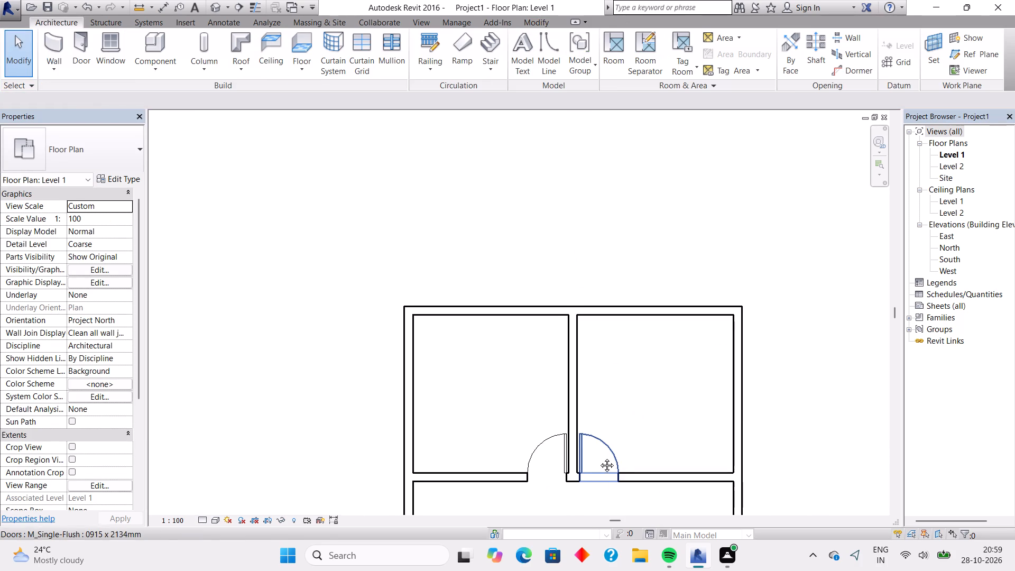
middle_drag(599, 457, 593, 448)
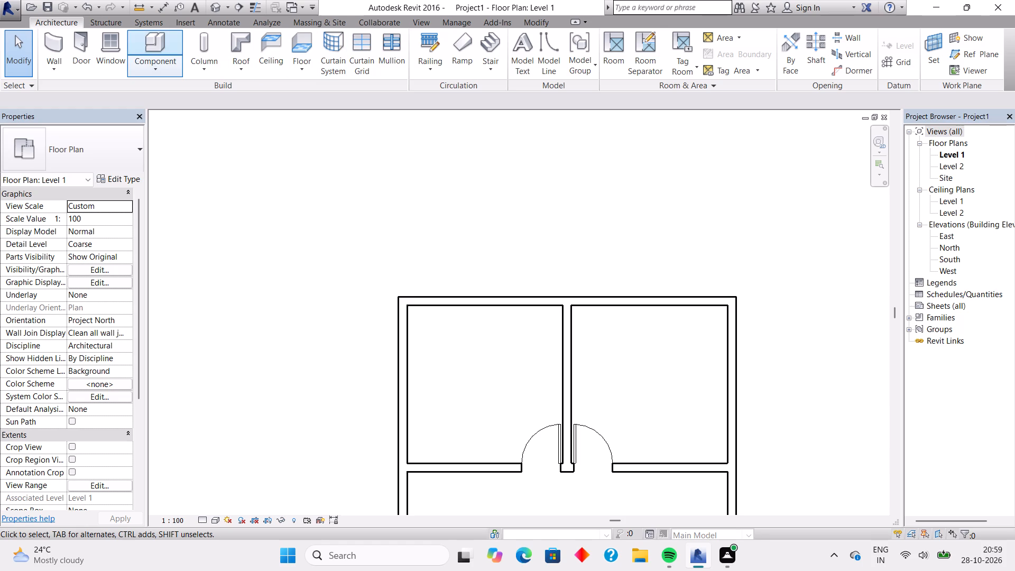
click(226, 24)
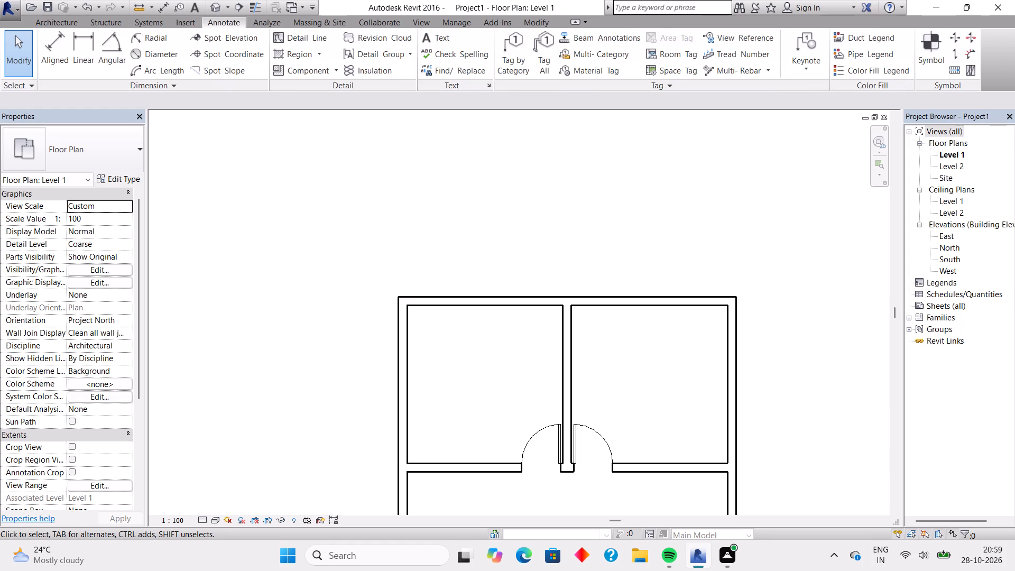
click(436, 353)
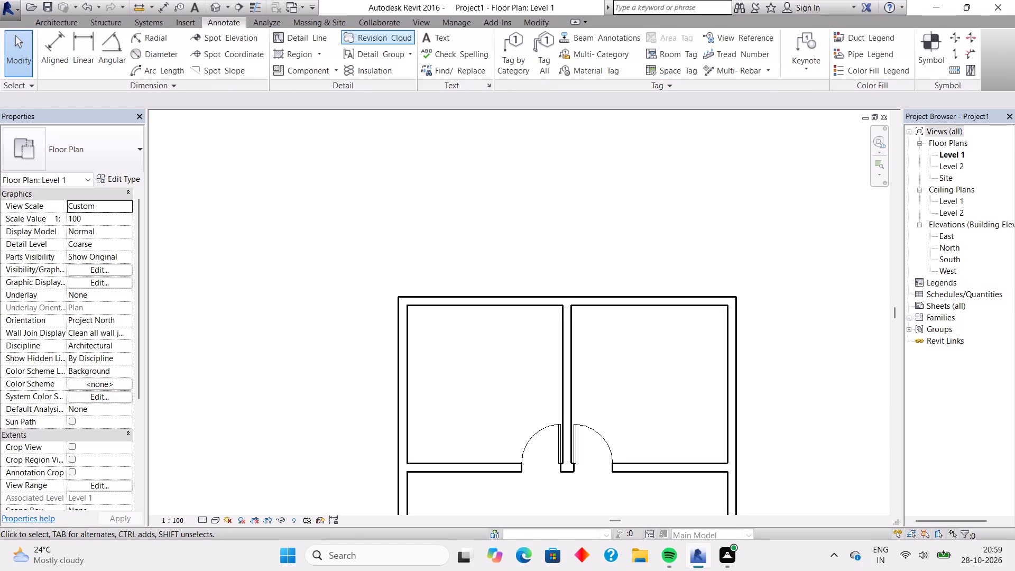
click(423, 45)
click(428, 40)
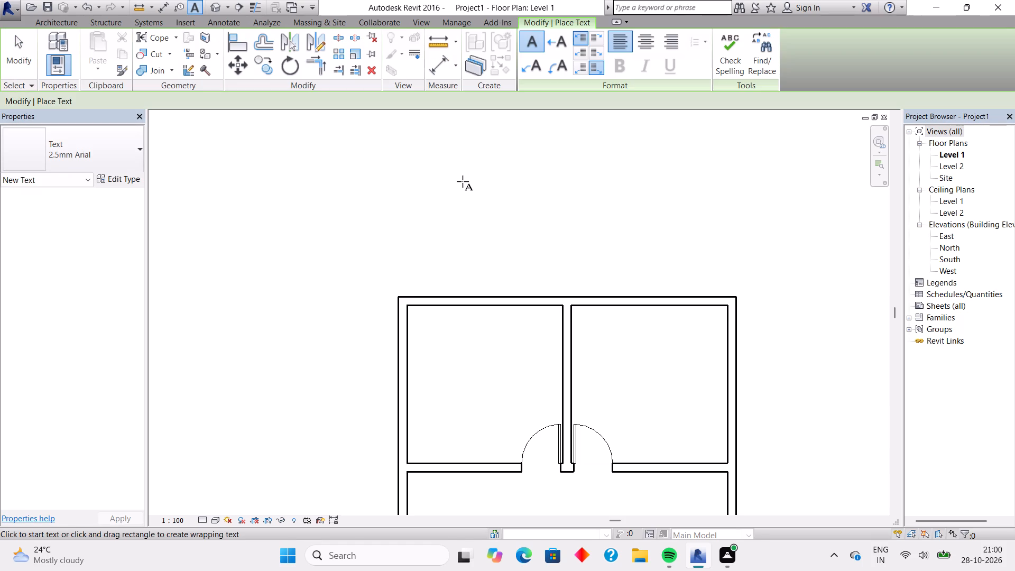
click(435, 344)
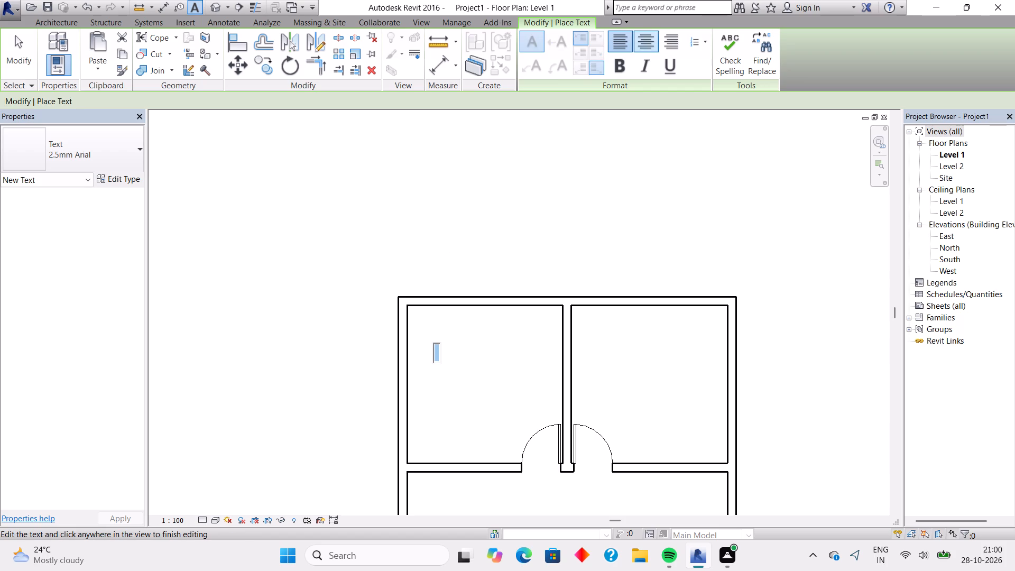
click(624, 72)
text(BEDR)
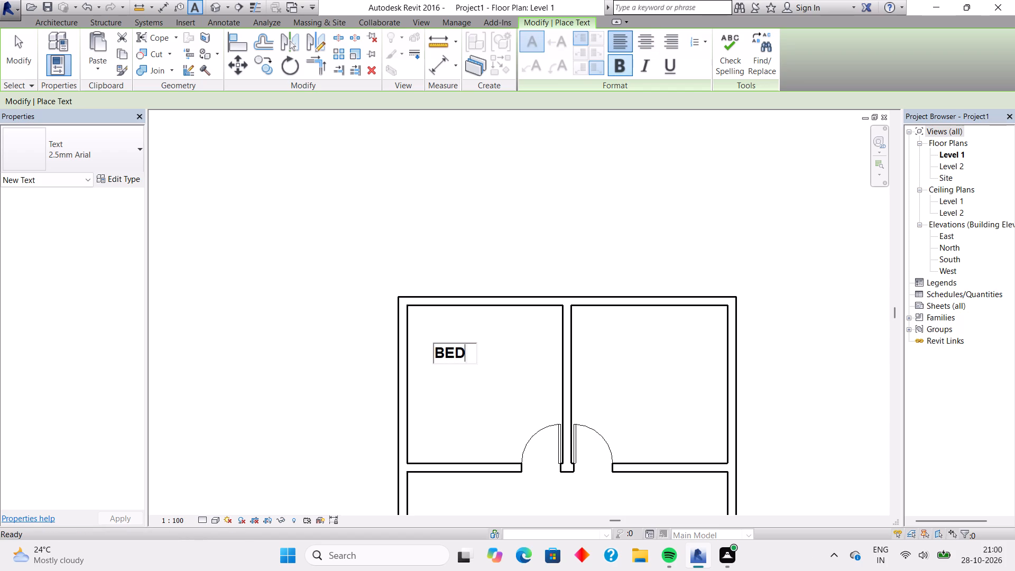
text(OOM)
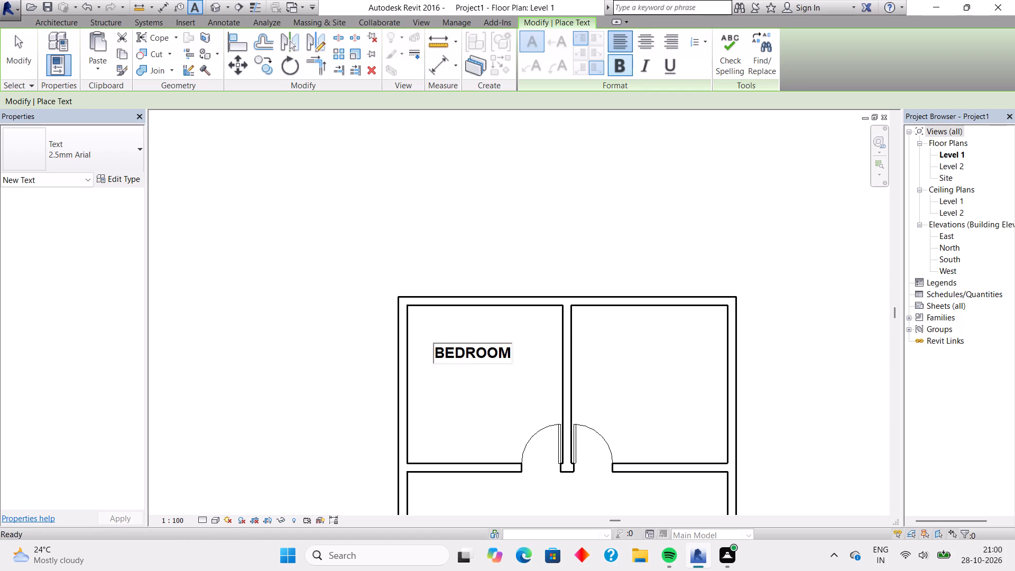
key(Return)
text(12)
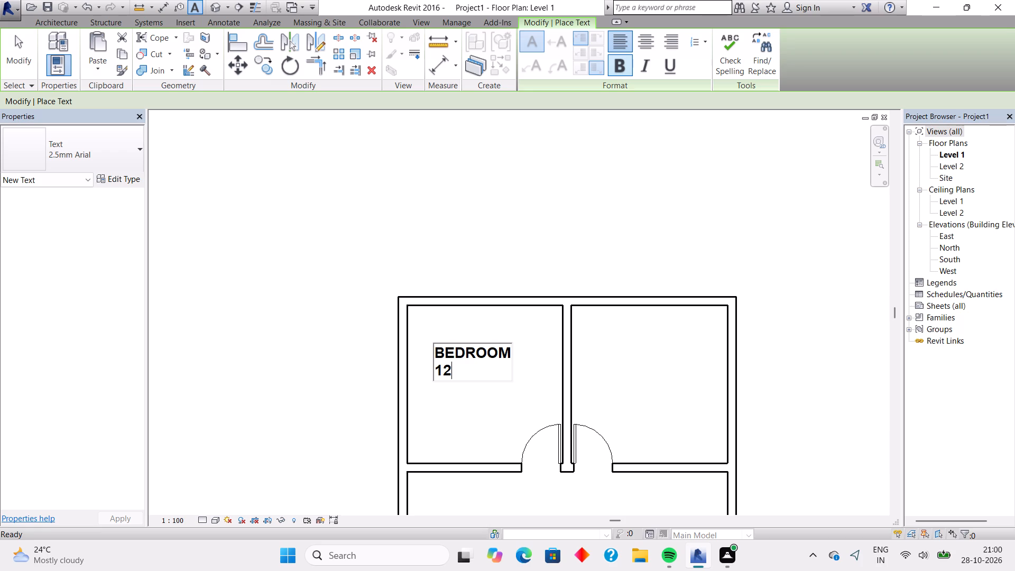
text('6)
key(shift+quotedbl)
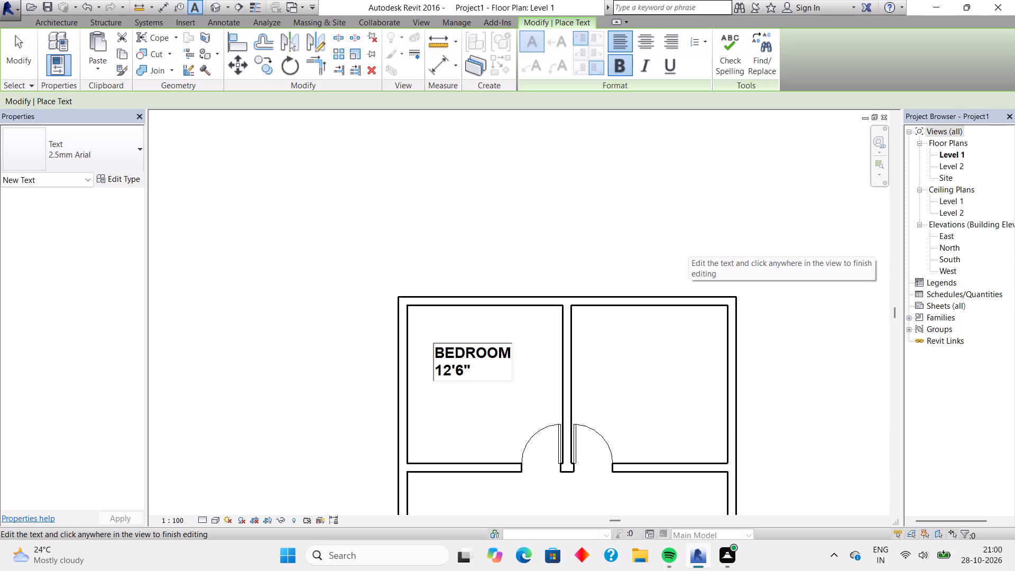
key(x)
text(12)
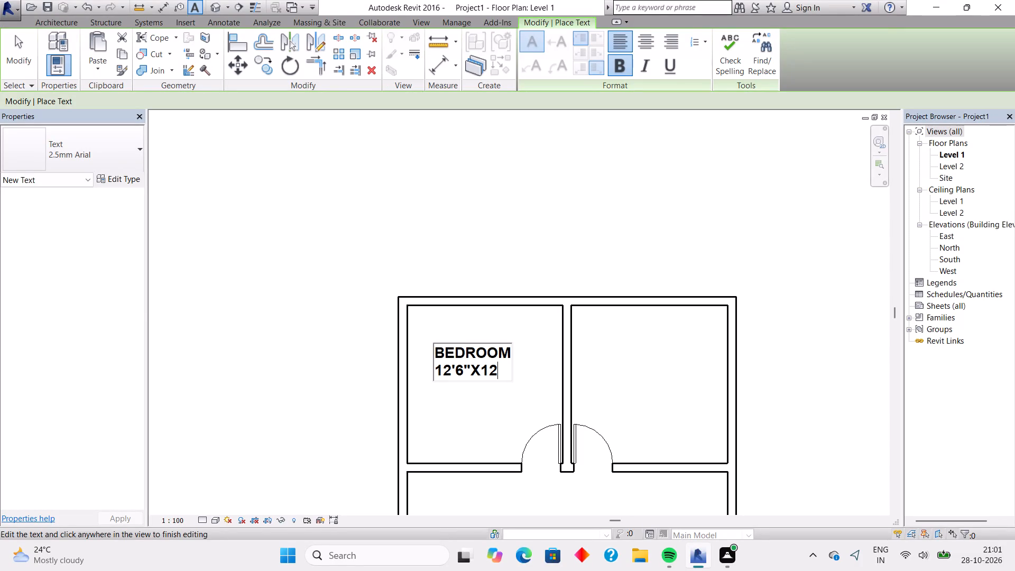
key(apostrophe)
key(BackSpace)
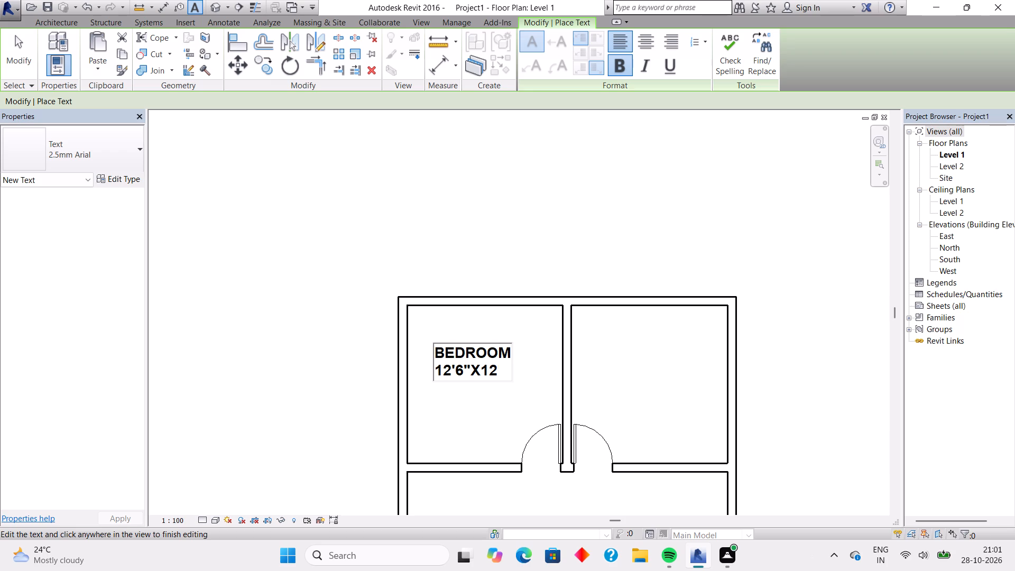
key(shift+quotedbl)
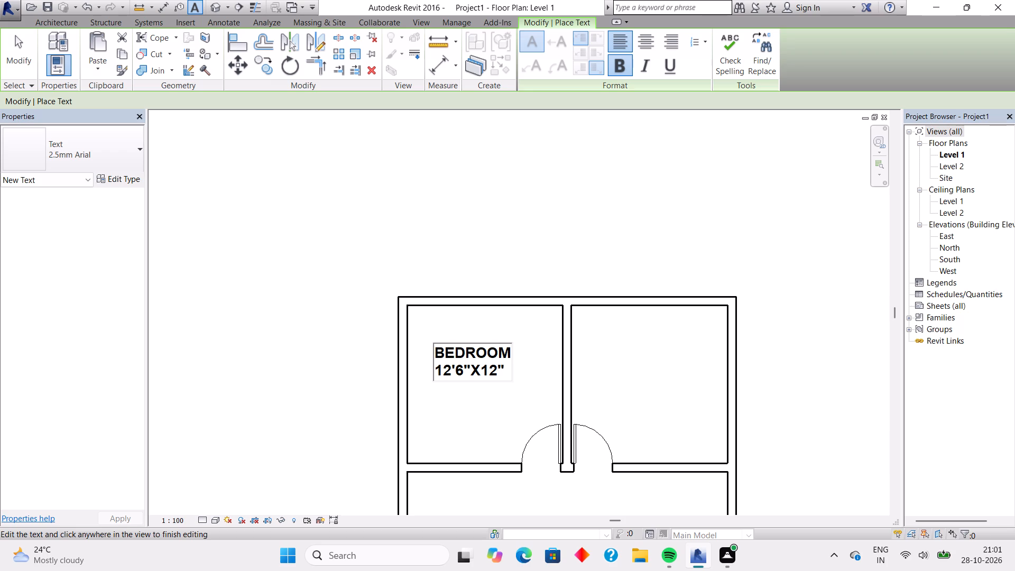
click(605, 346)
Label the northeast room with bold 2.5mm Arial text reading BEDROOM, with 11'3"X12' on a second line.
click(605, 346)
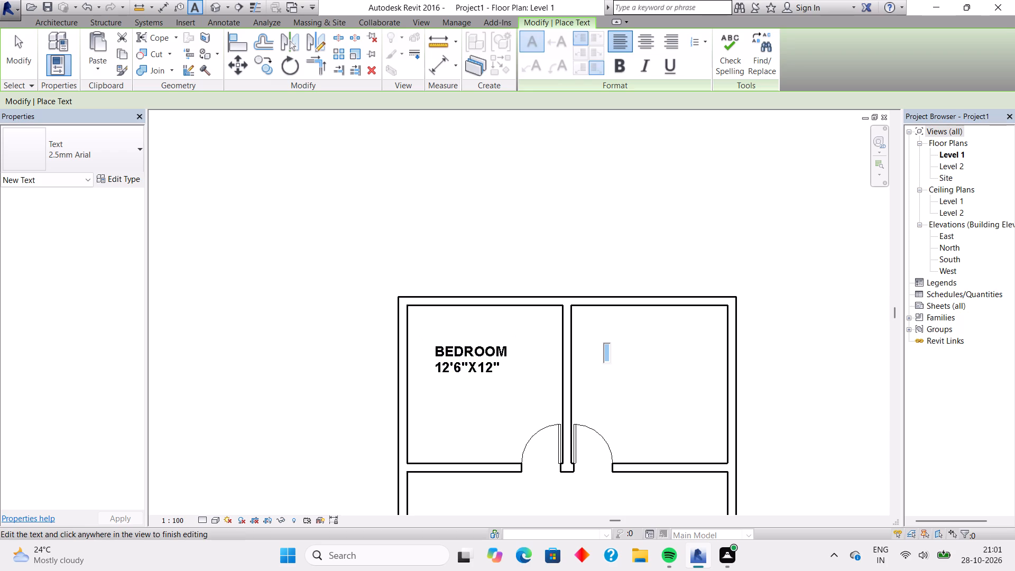
click(615, 71)
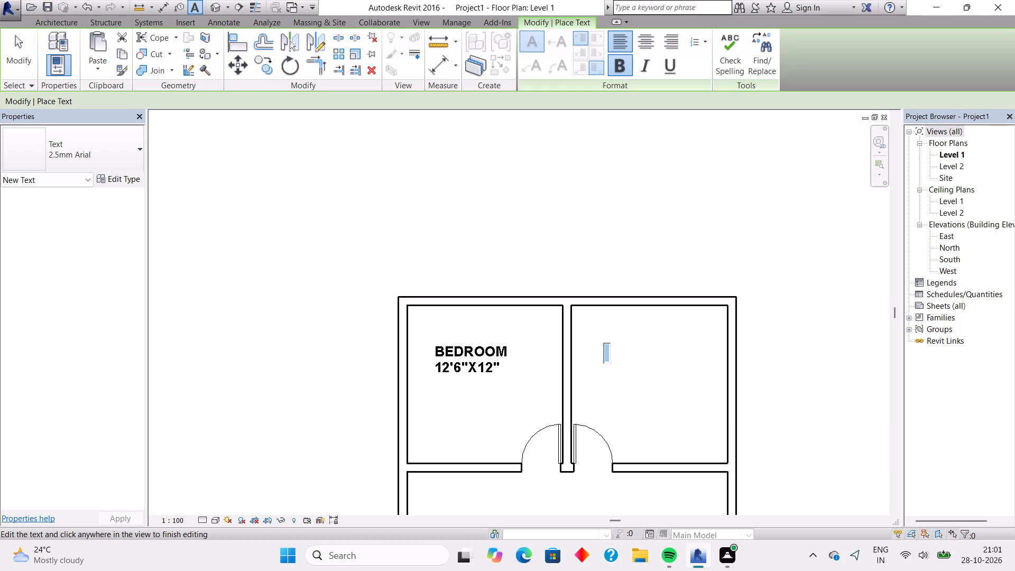
text(BEDROOM)
key(Return)
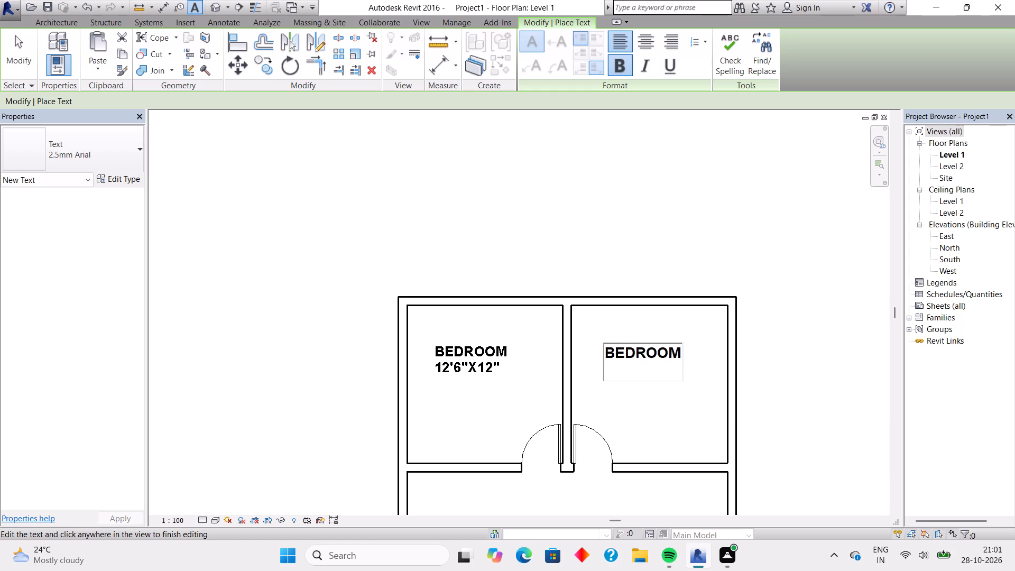
text(11)
key(apostrophe)
text(3X)
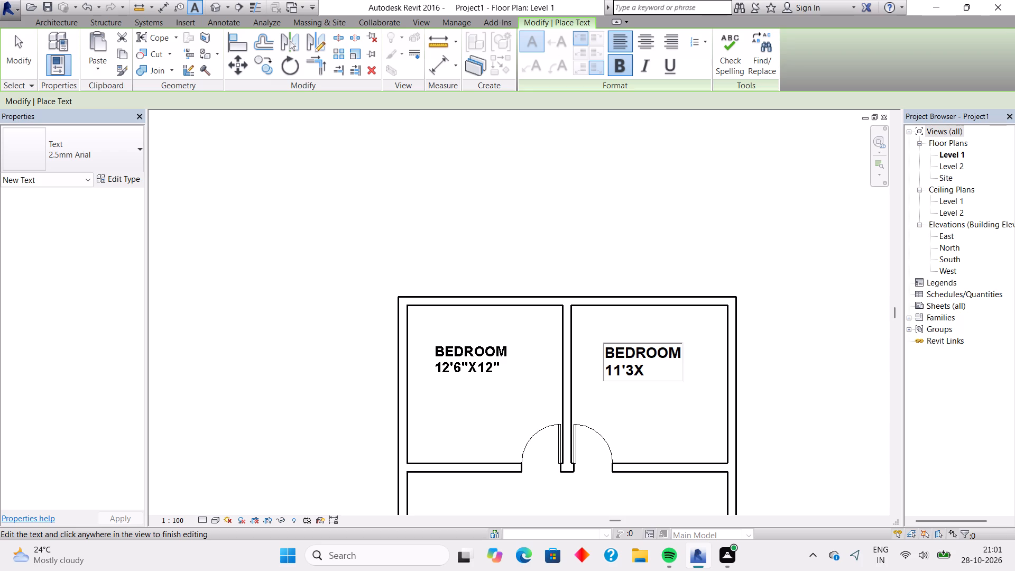
text(12)
key(shift+quotedbl)
key(BackSpace)
key(slash)
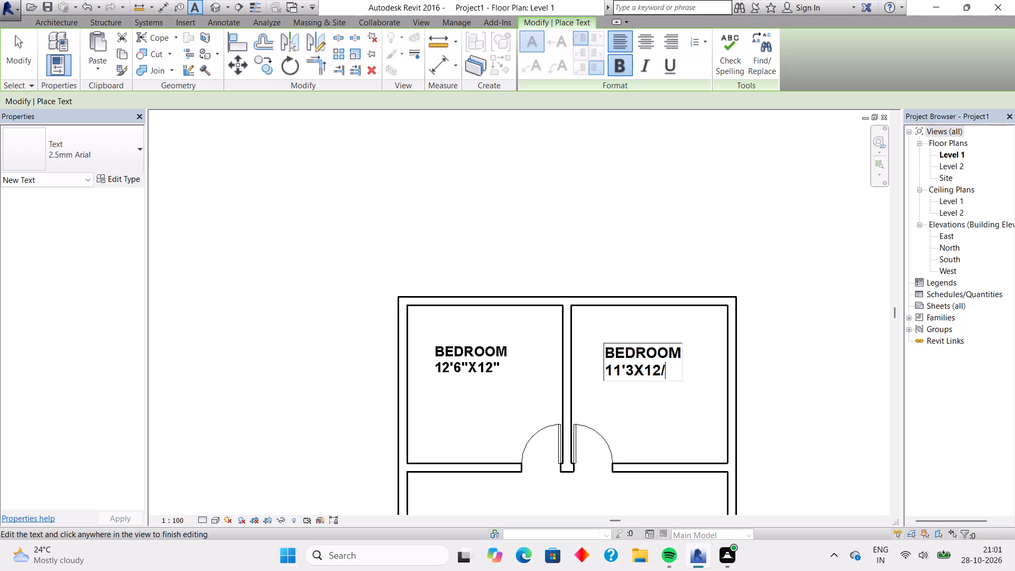
key(BackSpace)
key(apostrophe)
click(633, 372)
key(shift+quotedbl)
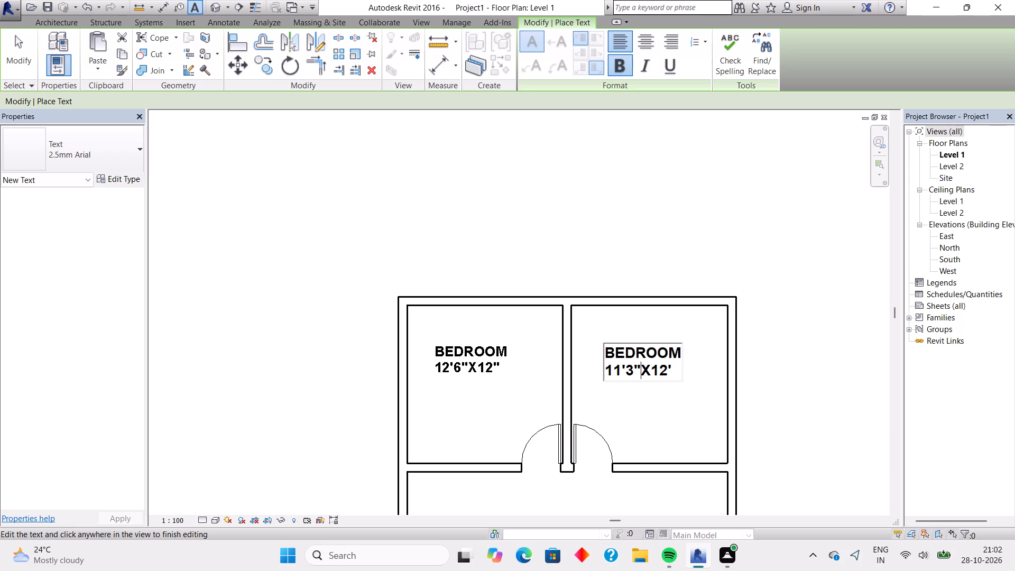
click(679, 418)
scroll(679, 418, down, 2)
middle_drag(679, 418, 685, 320)
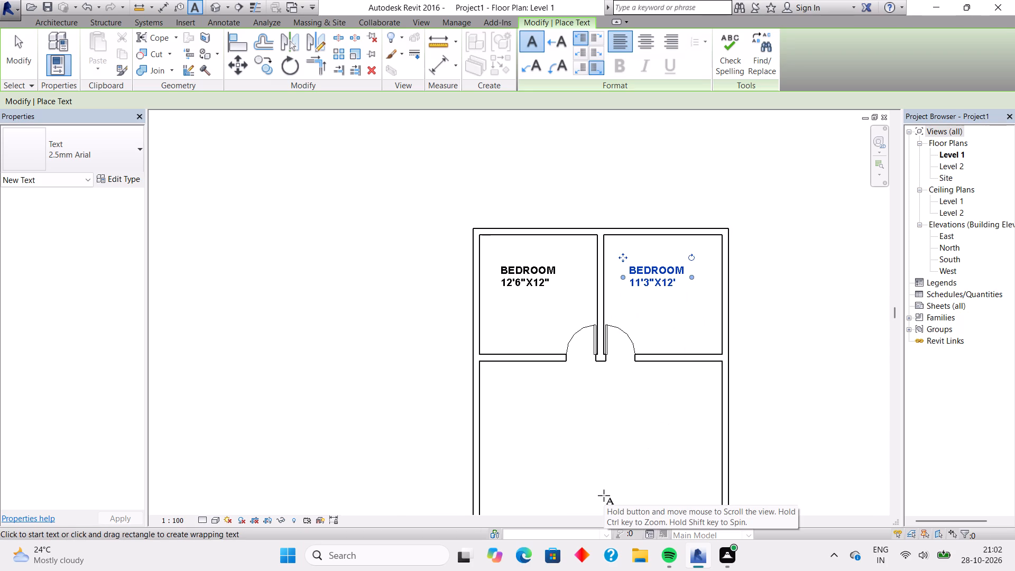
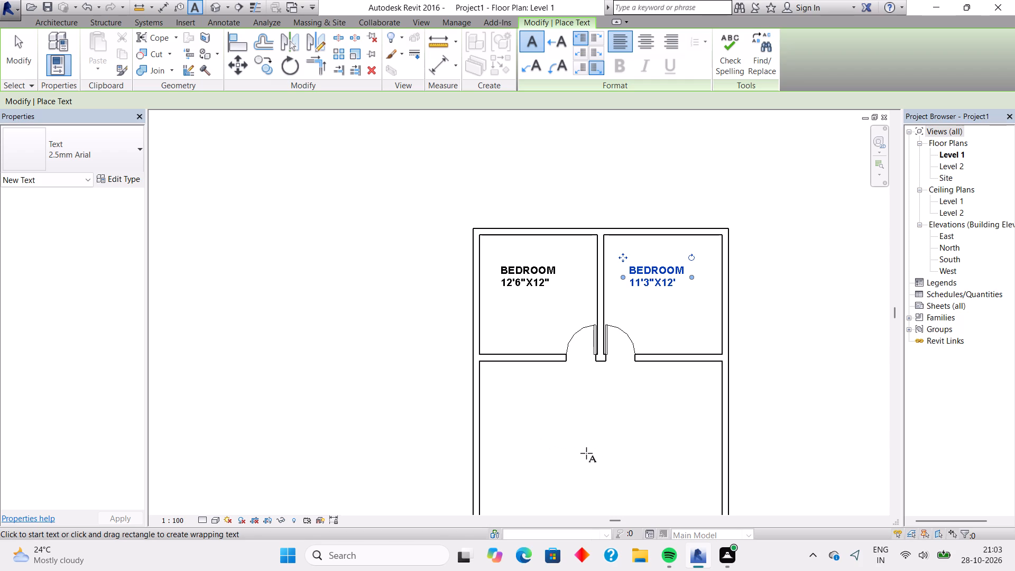
Draw Generic - 200mm walls enclosing a small room below the northeast bedroom: about 9' west from the east wall, about 5'-1" north to the partition.
middle_drag(575, 466, 563, 414)
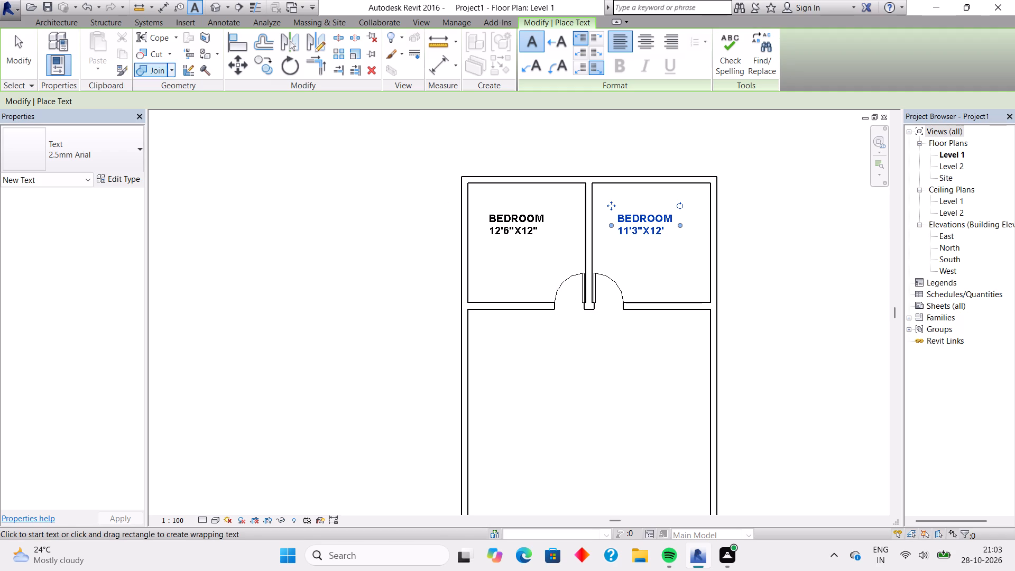
click(72, 25)
click(62, 42)
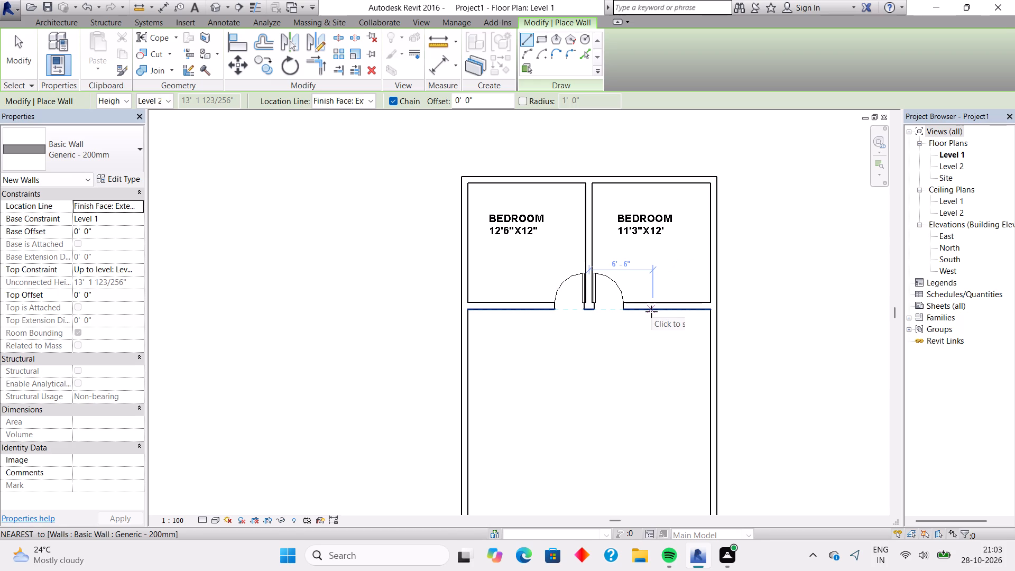
click(705, 358)
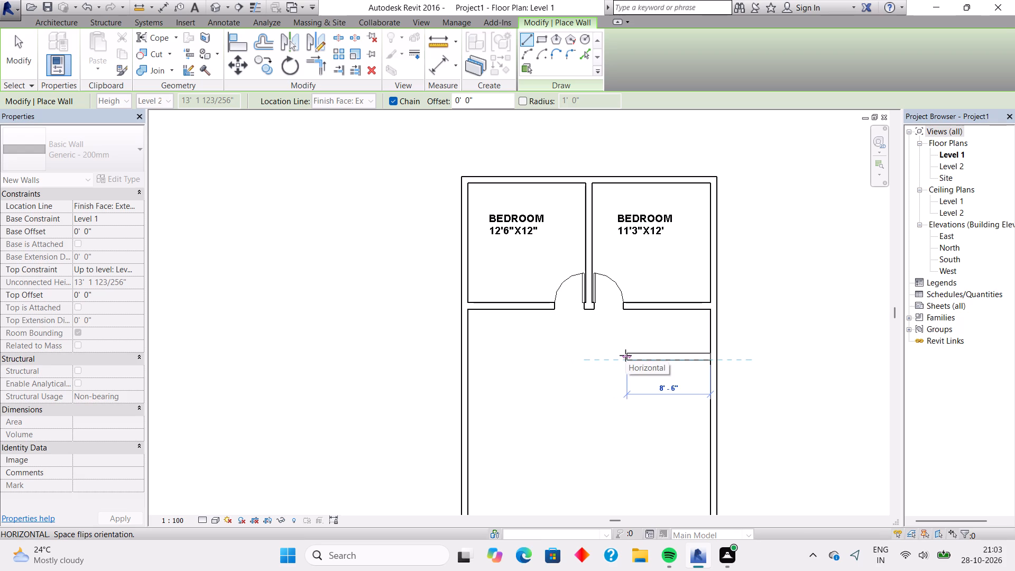
scroll(625, 355, up, 7)
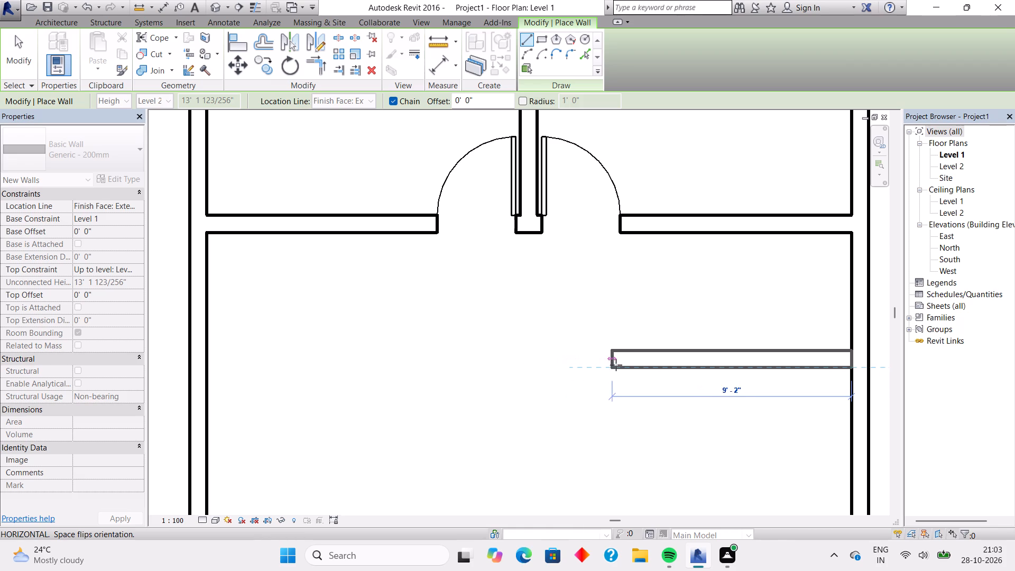
click(618, 365)
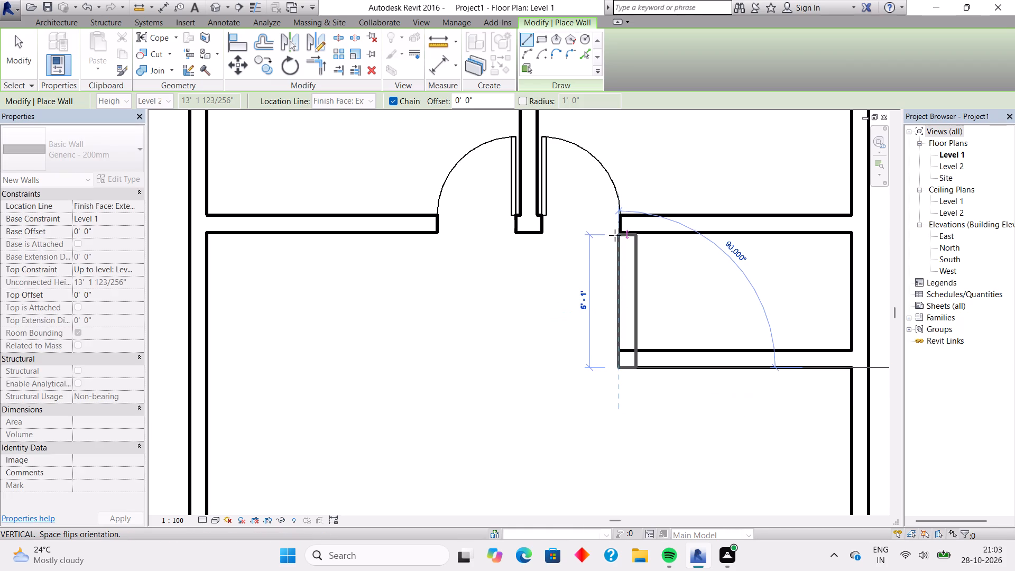
click(615, 234)
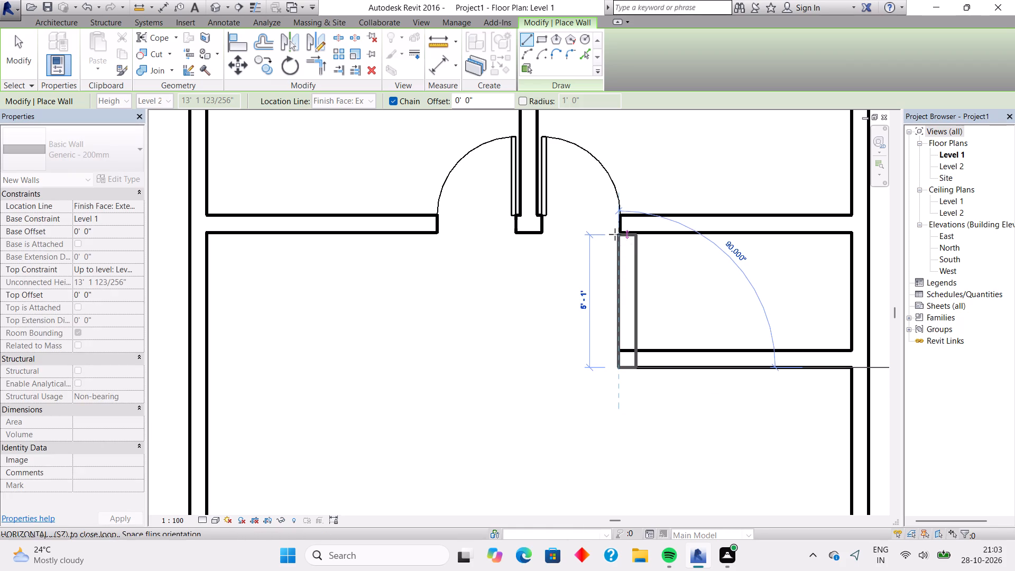
key(Escape)
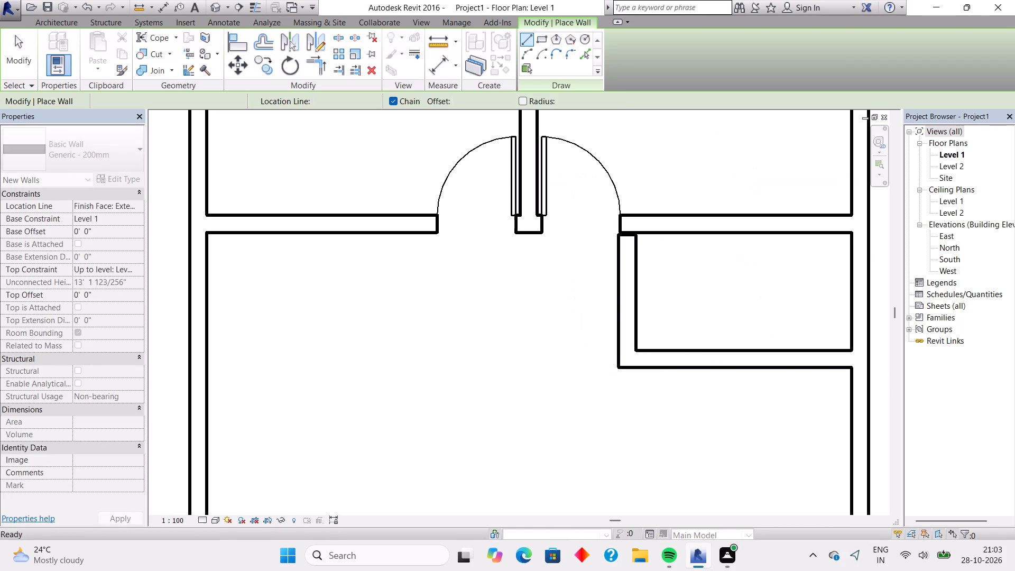
key(Escape)
Nudge the small room's west wall slightly east and extend its north end to join the bedroom partition.
click(634, 305)
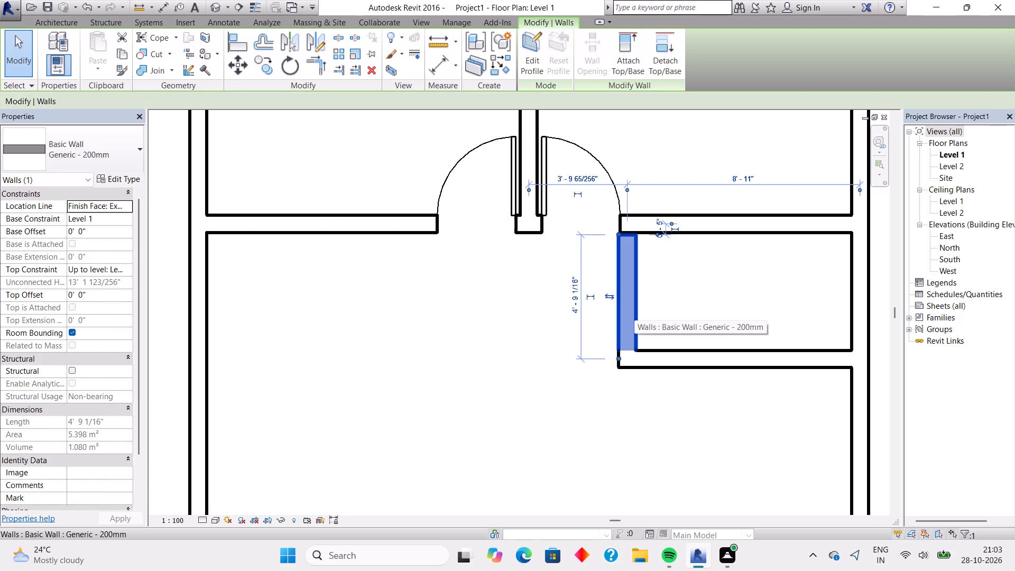
key(Right)
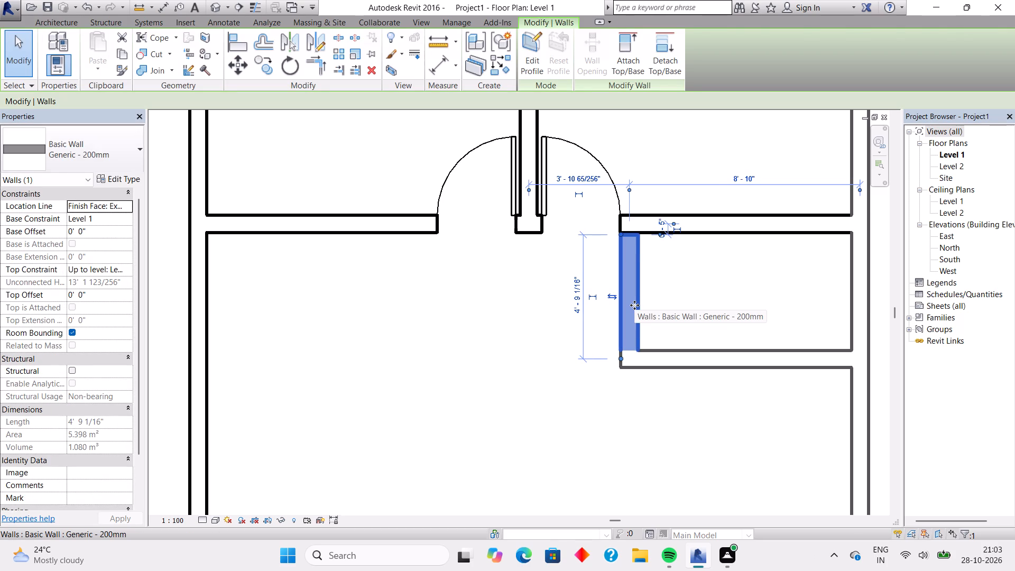
key(Escape)
scroll(620, 257, up, 4)
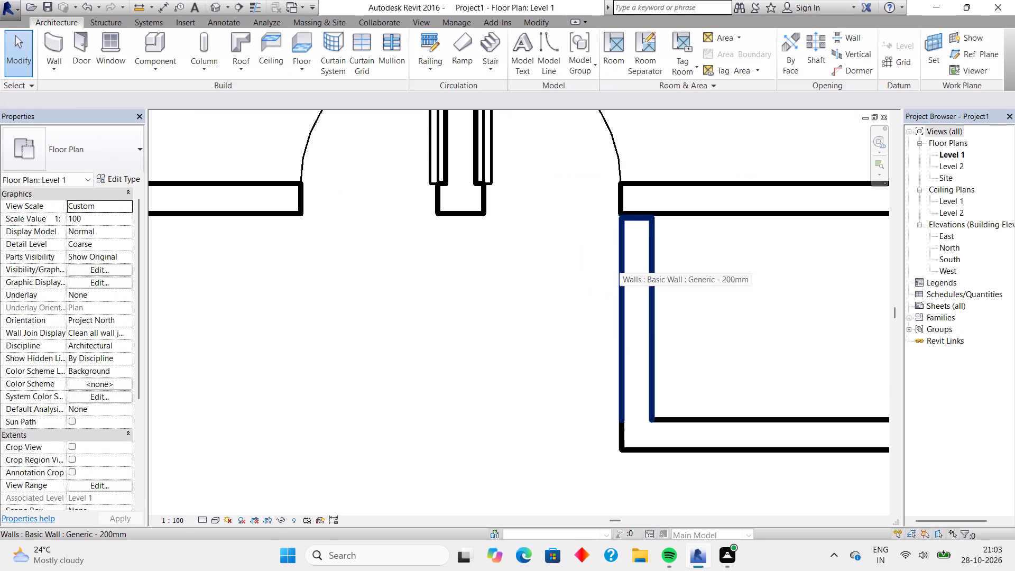
middle_drag(621, 250, 618, 335)
click(624, 301)
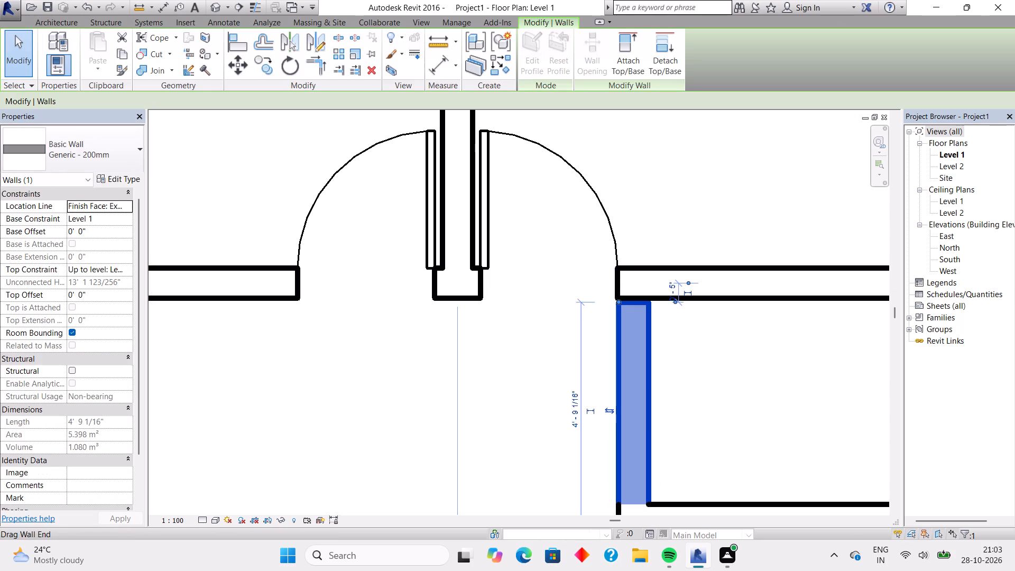
drag(630, 306, 631, 302)
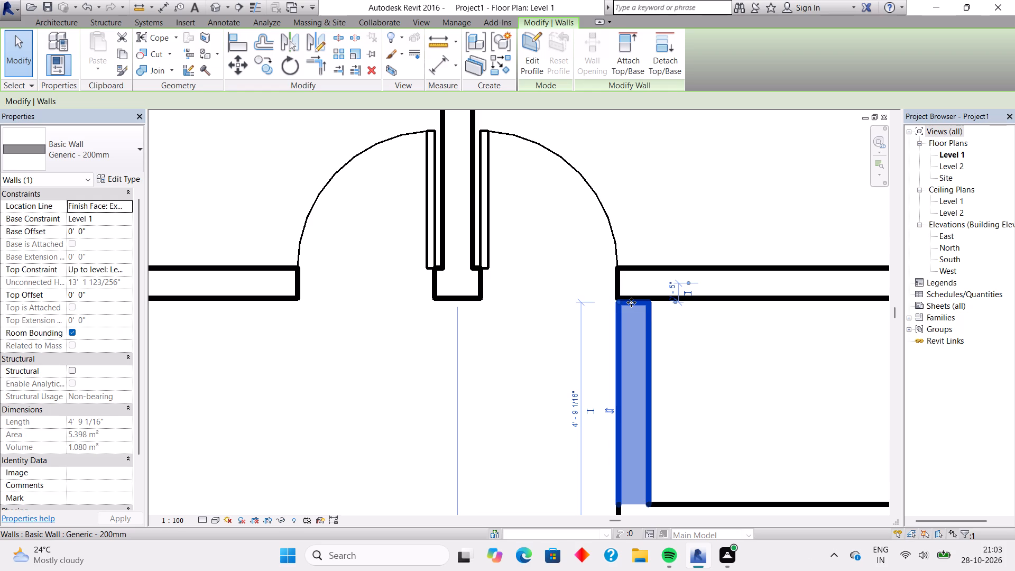
drag(631, 302, 630, 297)
drag(616, 299, 616, 291)
key(Escape)
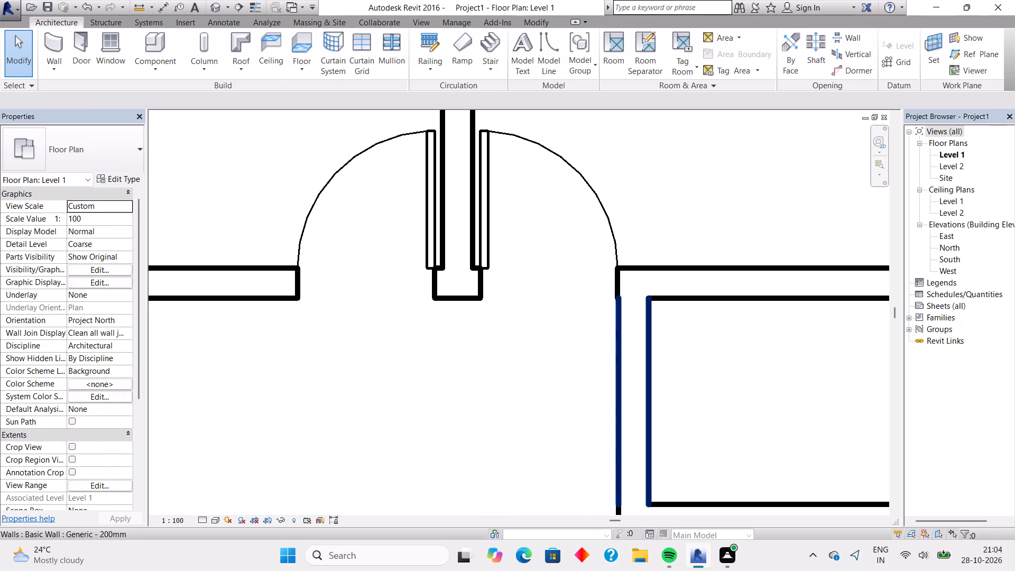
Draw a second horizontal wall about 8'-10" long westward from the east wall, about 5'-2" south of the small room's south wall.
scroll(636, 324, down, 5)
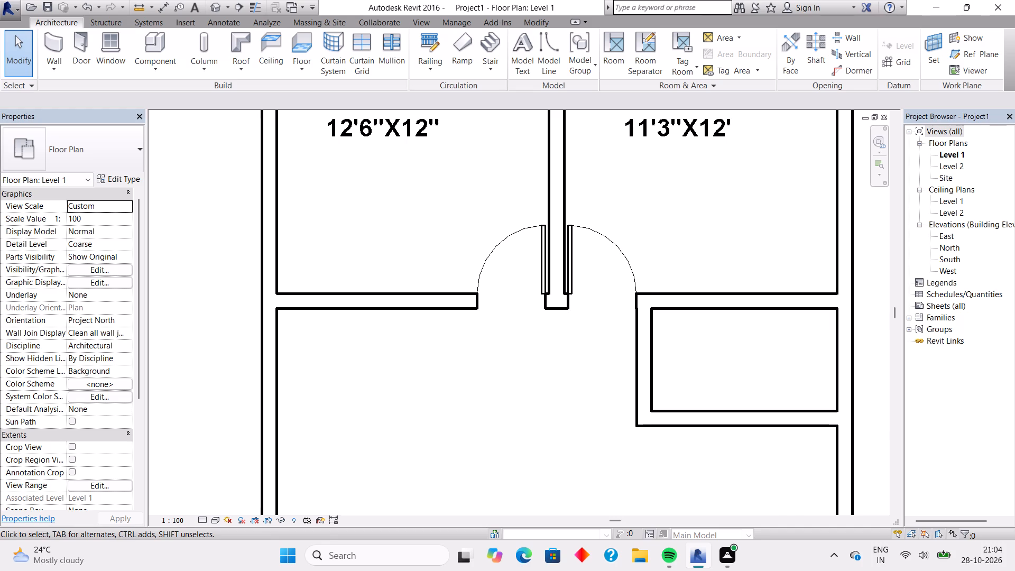
middle_drag(763, 500, 727, 413)
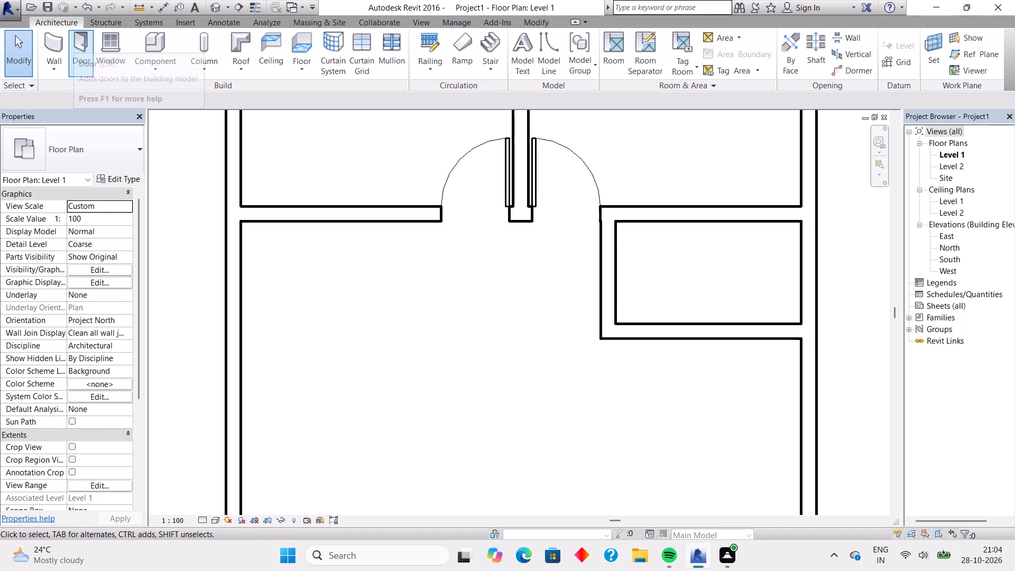
click(51, 42)
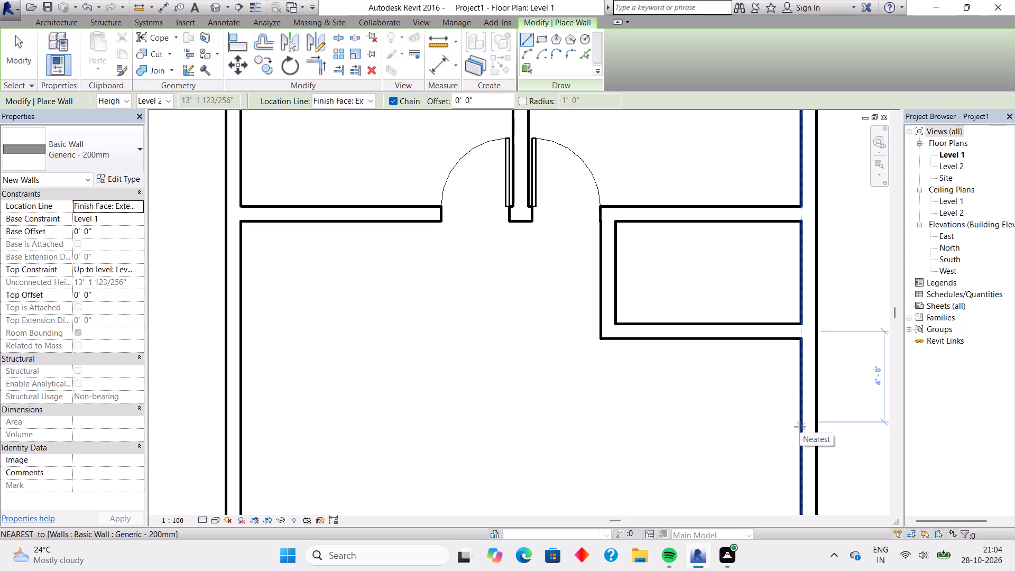
click(802, 454)
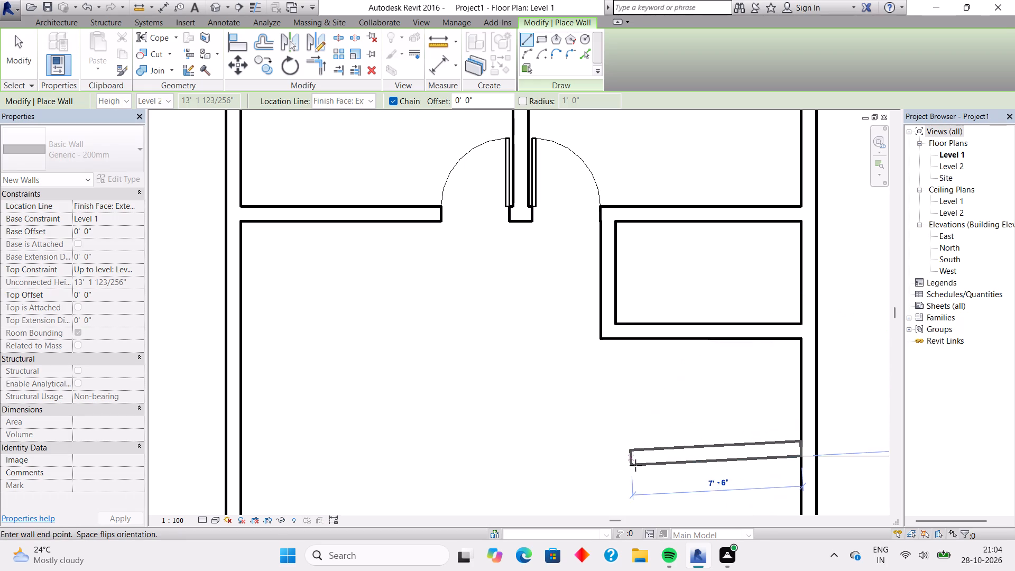
click(608, 460)
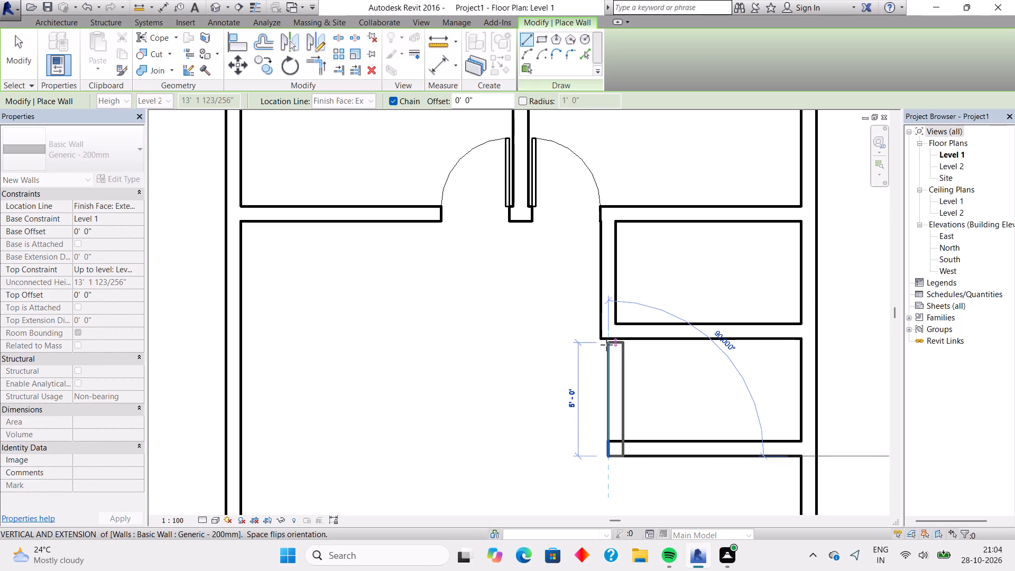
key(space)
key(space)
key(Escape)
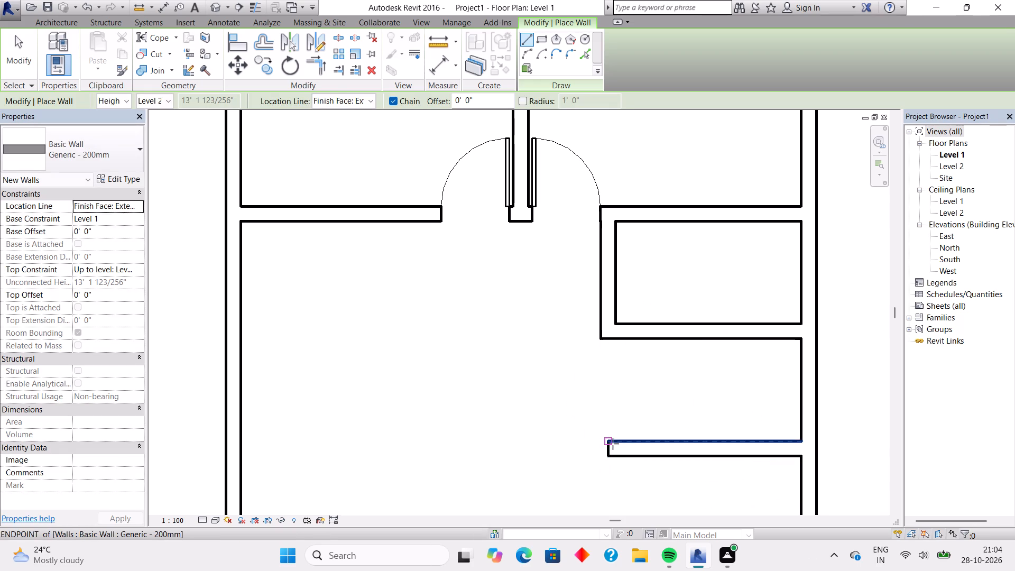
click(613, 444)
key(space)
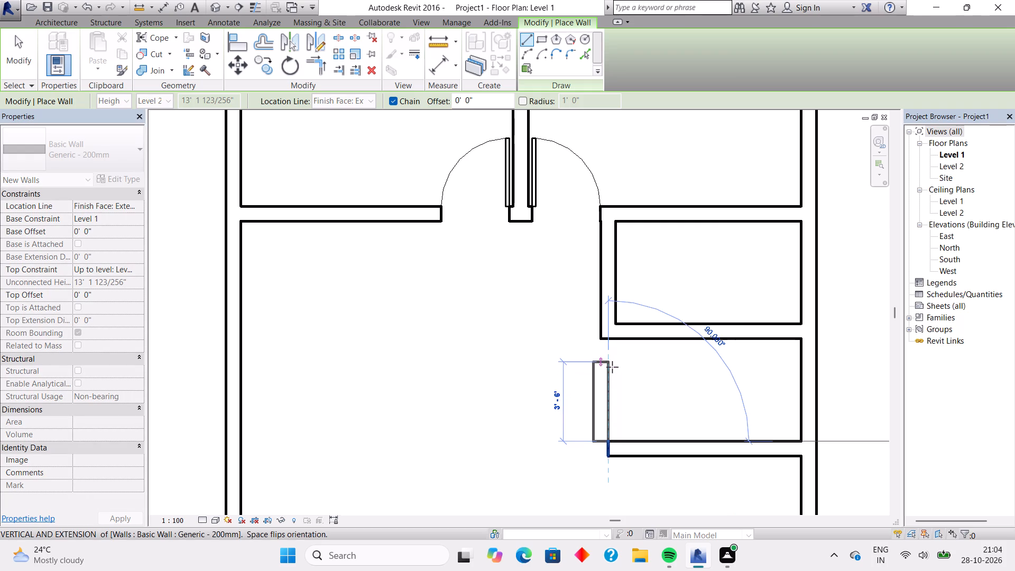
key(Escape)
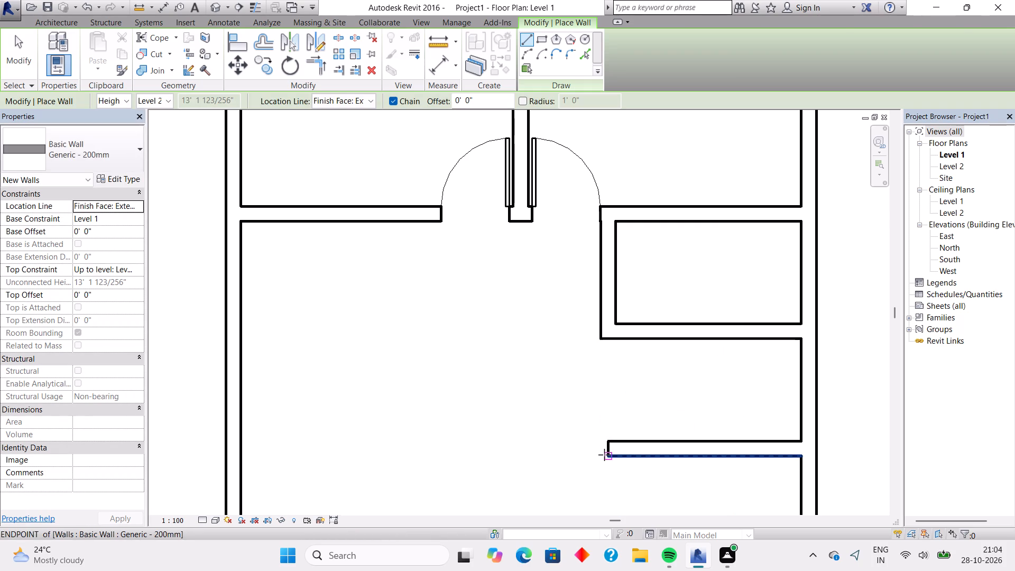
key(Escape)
Lengthen the second horizontal wall to about 9'-2", aligning its west end with the small room's west wall, spaced about 5'-3" from the wall above.
drag(608, 444, 597, 446)
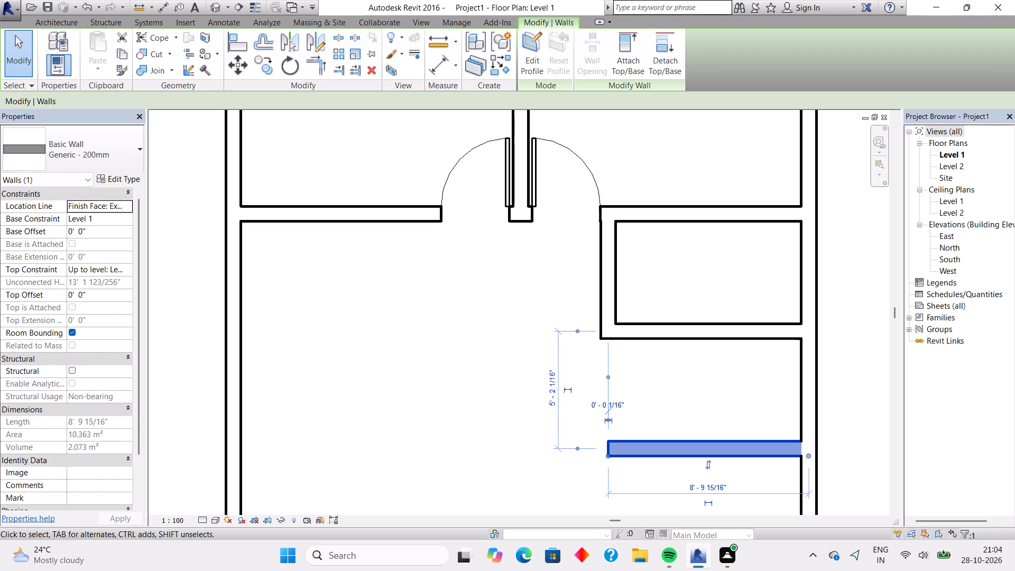
scroll(608, 445, up, 4)
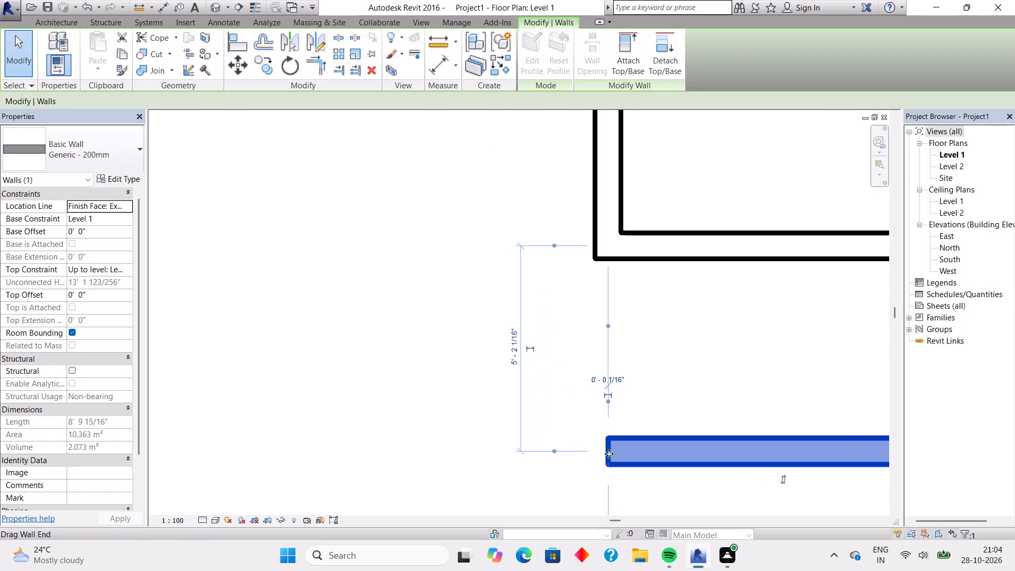
drag(606, 449, 587, 447)
drag(608, 449, 580, 453)
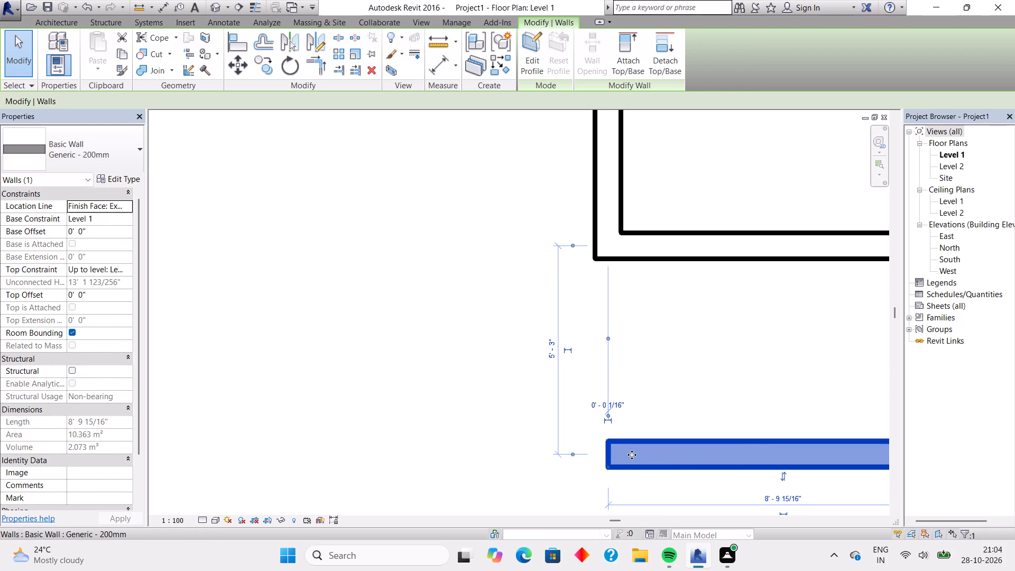
drag(605, 466, 601, 466)
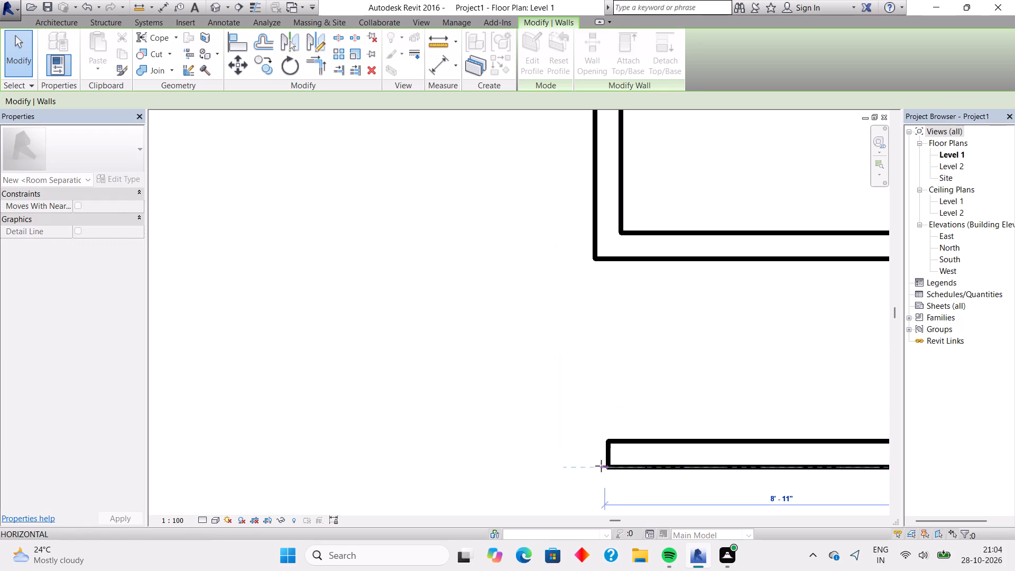
drag(601, 466, 595, 464)
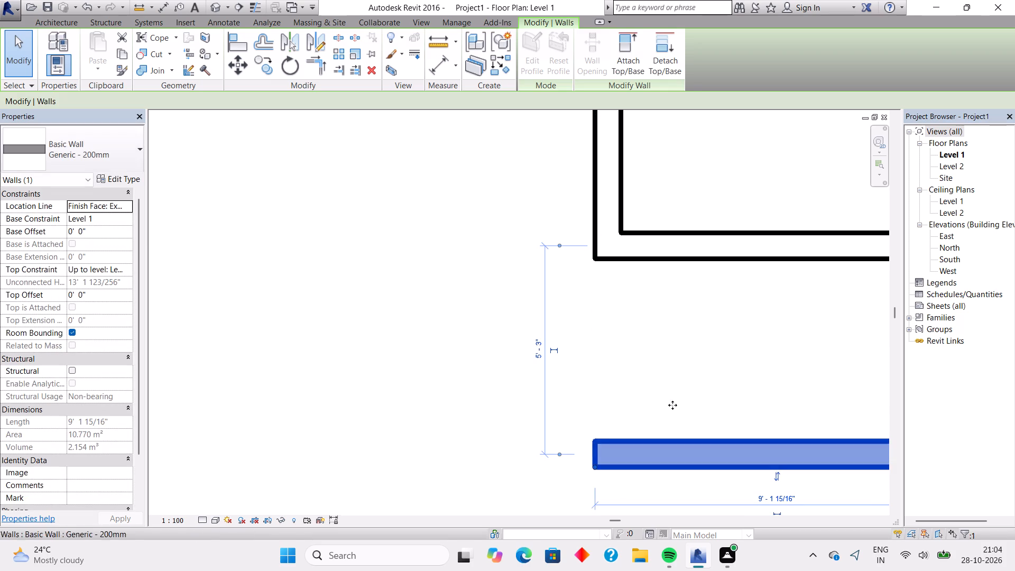
key(Escape)
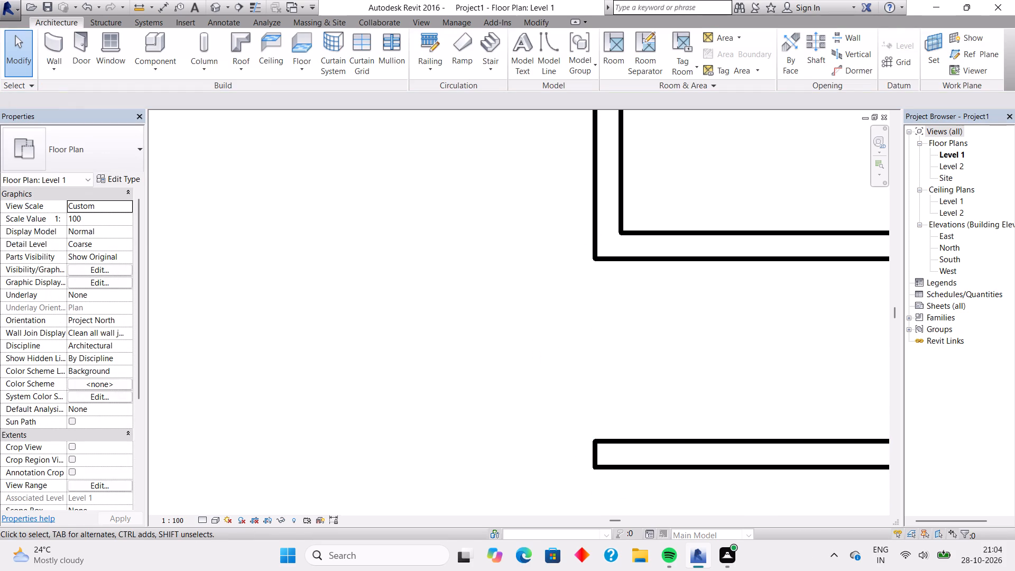
Draw a vertical wall from the lower horizontal wall's west end up to the small room's southwest corner, enclosing a second small room.
click(50, 47)
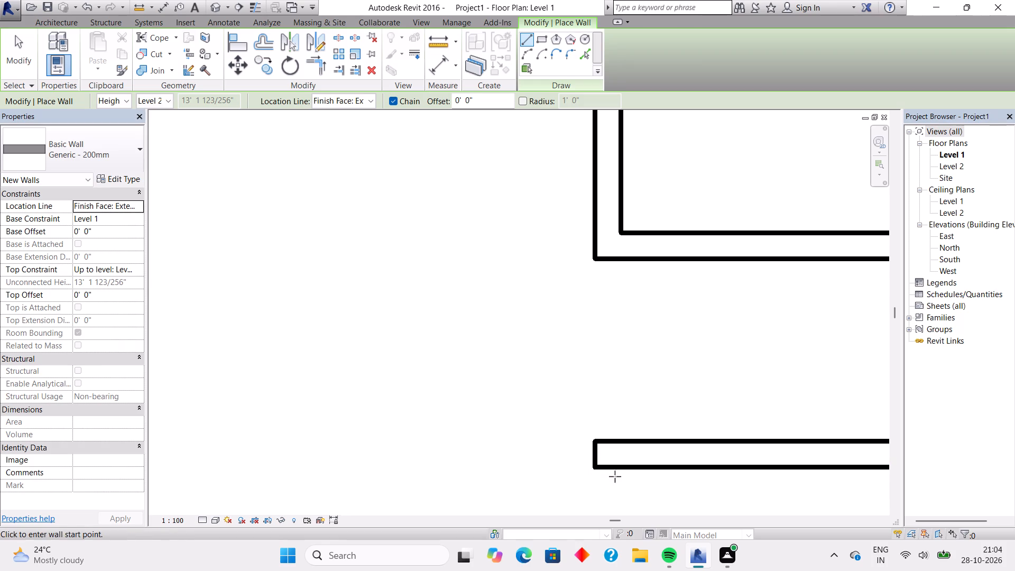
click(599, 441)
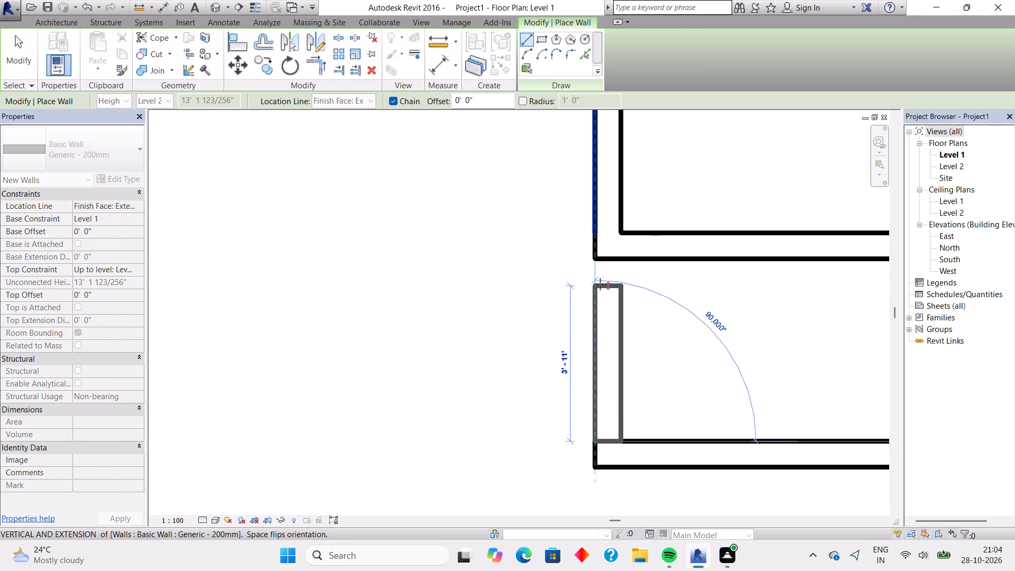
click(602, 261)
key(Escape)
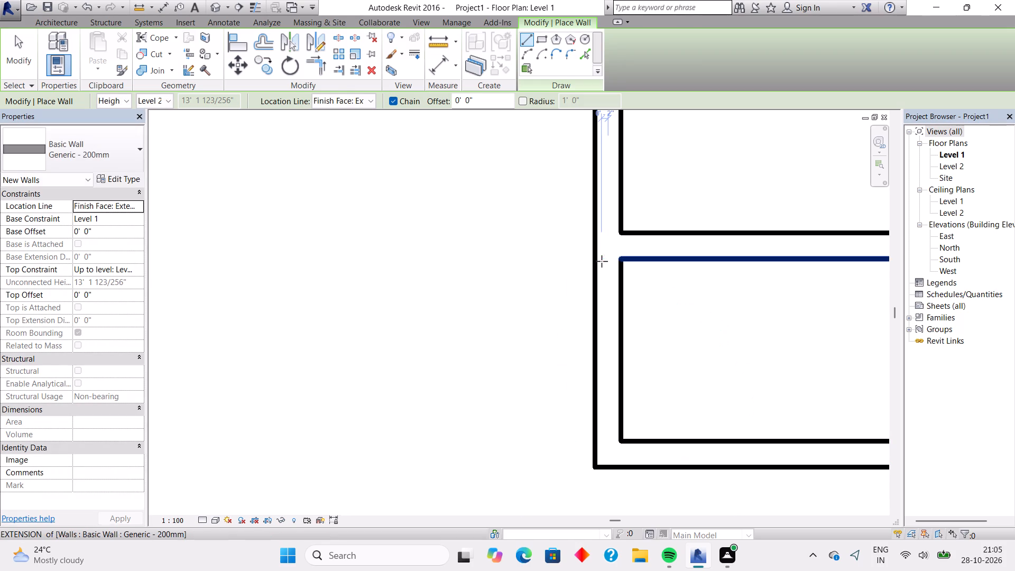
Place 0762 x 2032mm single-flush doors in the upper small room's north wall and the lower small room's west wall, both swinging inward.
scroll(657, 307, down, 6)
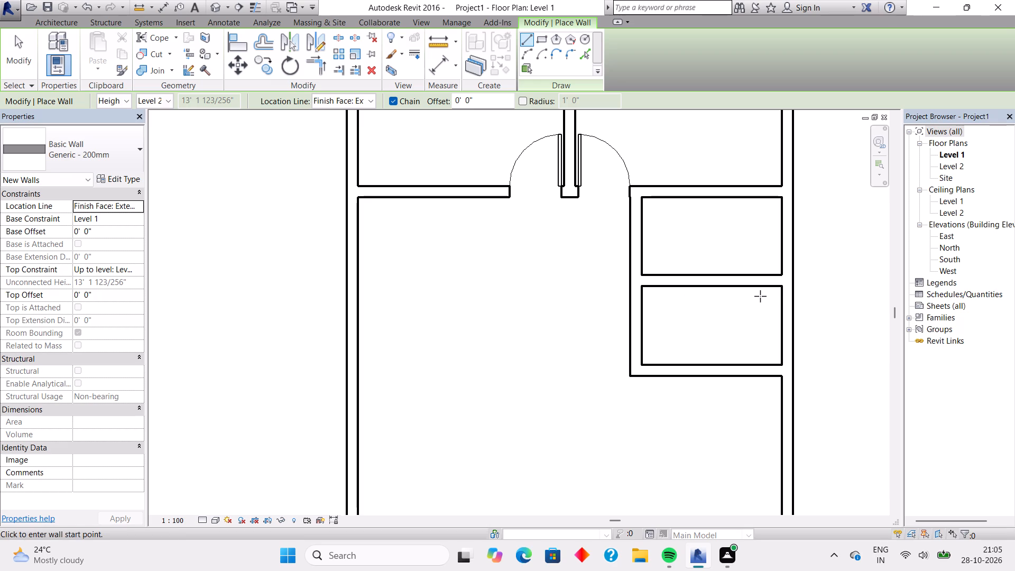
scroll(734, 310, down, 2)
middle_drag(722, 263, 694, 299)
scroll(694, 299, up, 3)
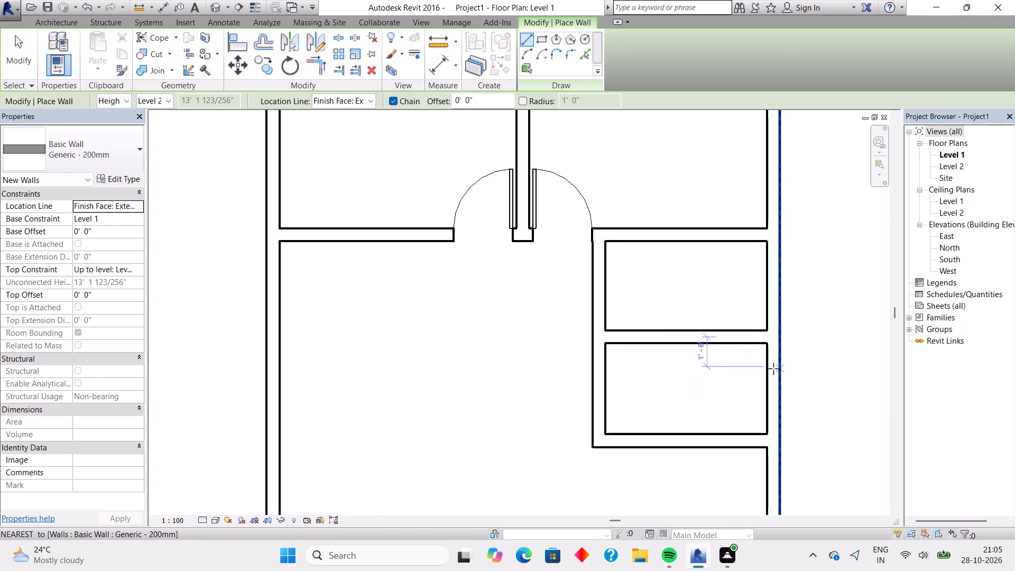
click(57, 24)
click(72, 41)
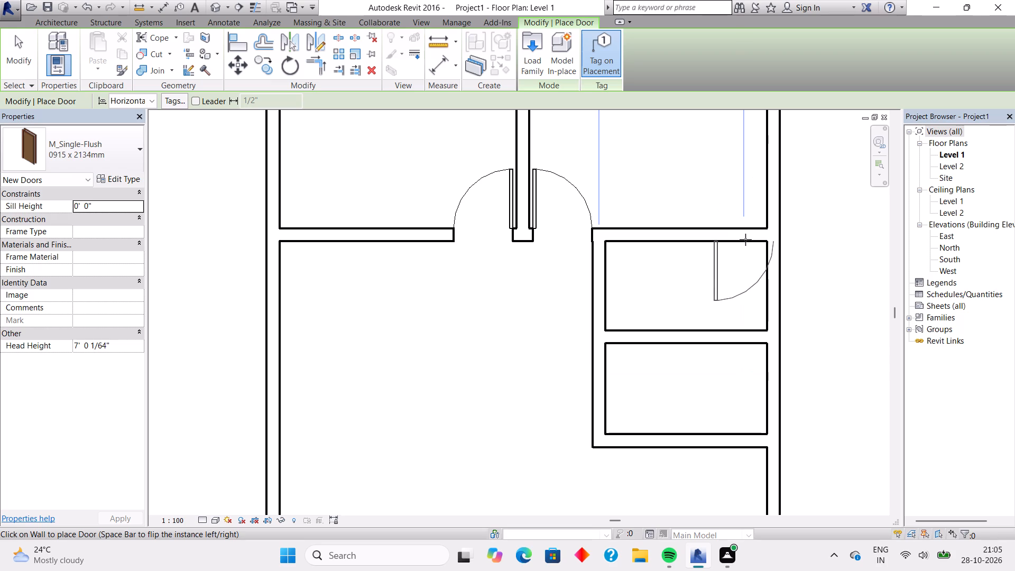
click(131, 139)
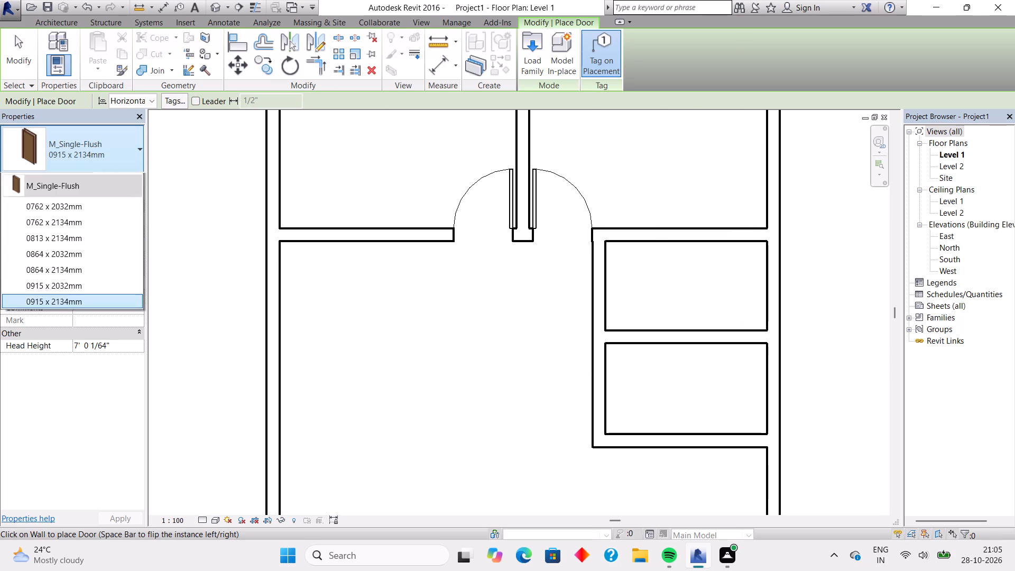
scroll(96, 255, down, 3)
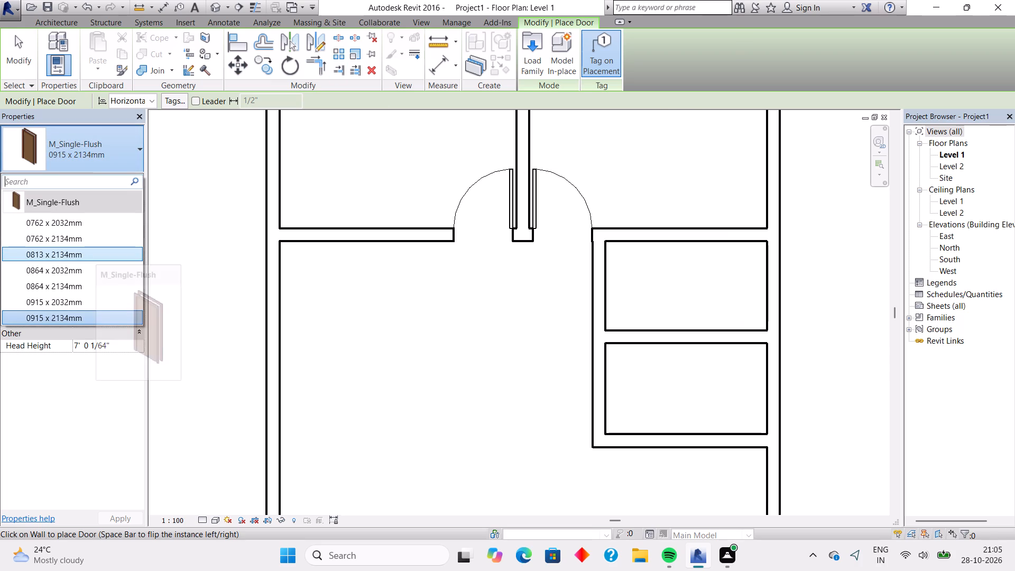
scroll(96, 255, up, 5)
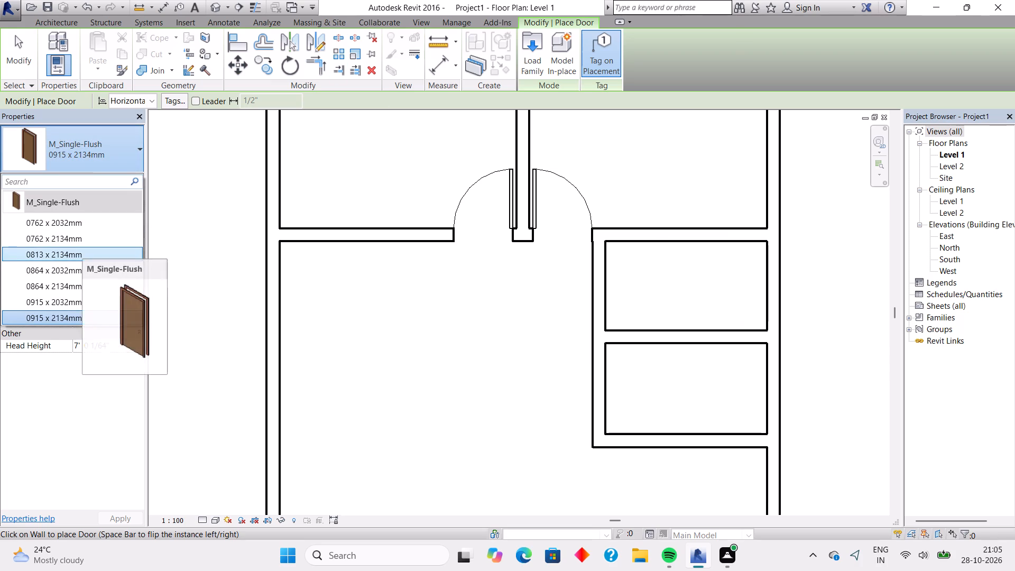
click(67, 221)
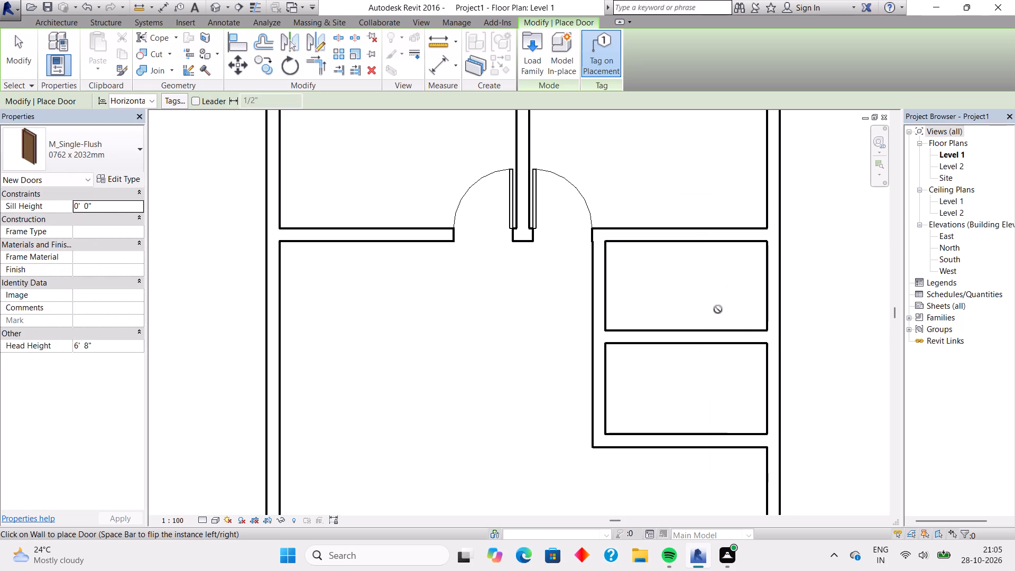
key(space)
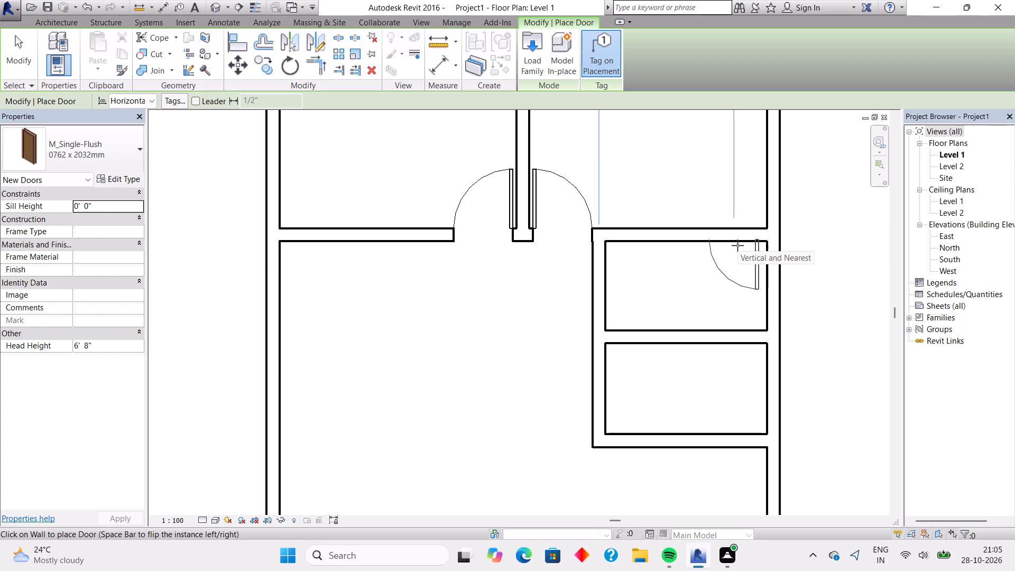
click(737, 245)
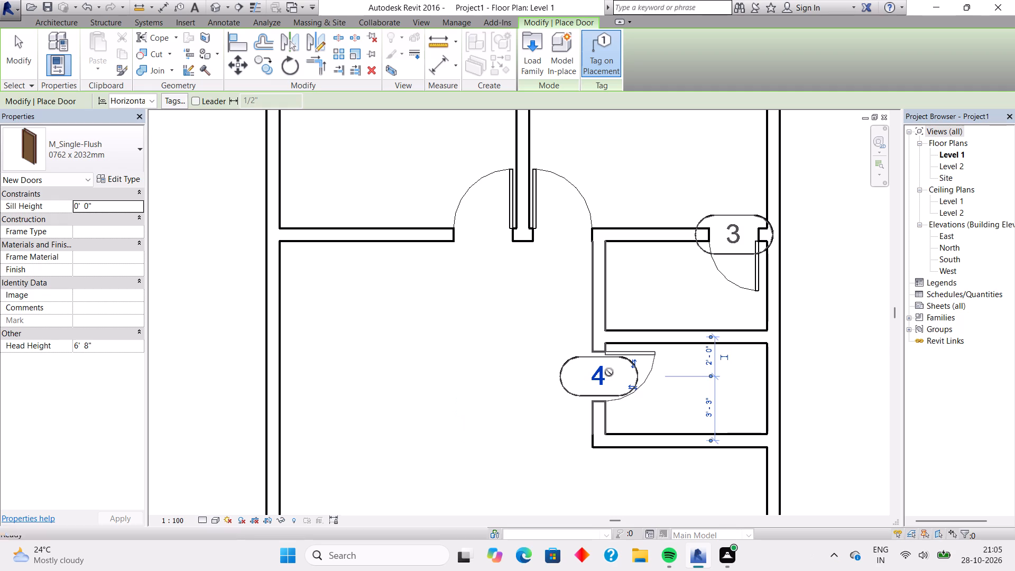
key(Escape)
scroll(723, 369, down, 3)
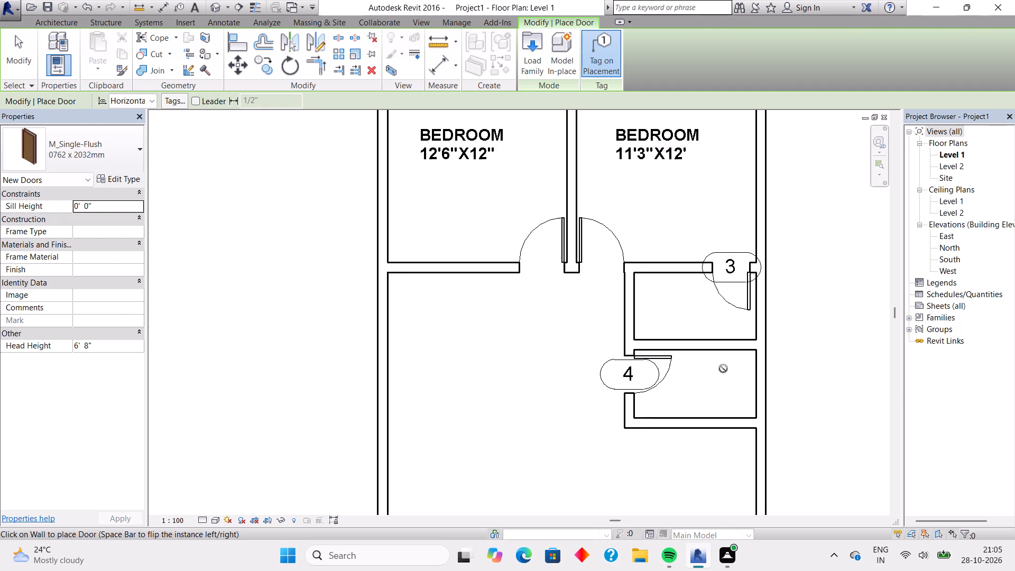
key(Escape)
Delete the door tags 4 and 3 from the two small-room doors.
click(621, 371)
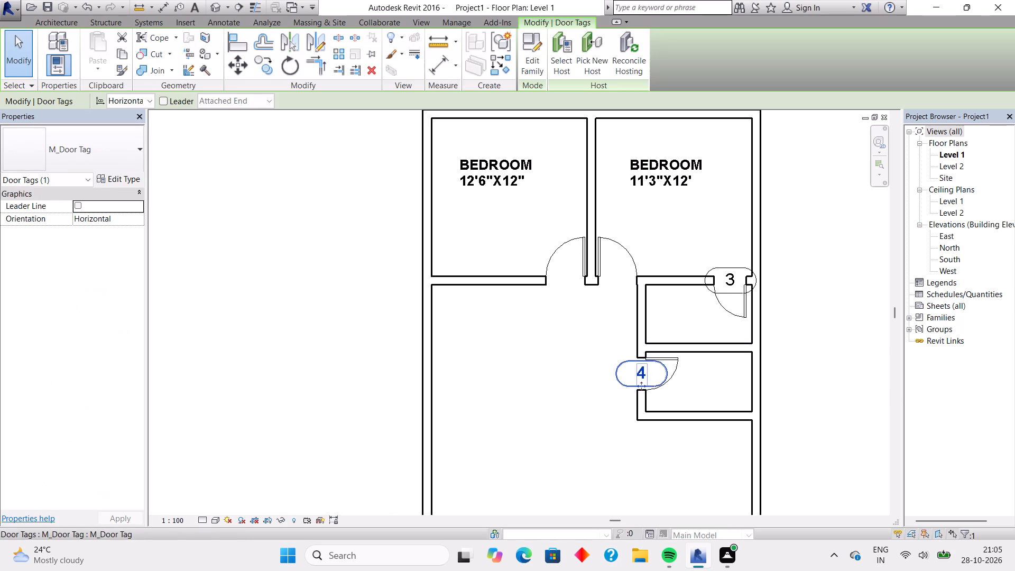
key(Delete)
scroll(759, 277, up, 3)
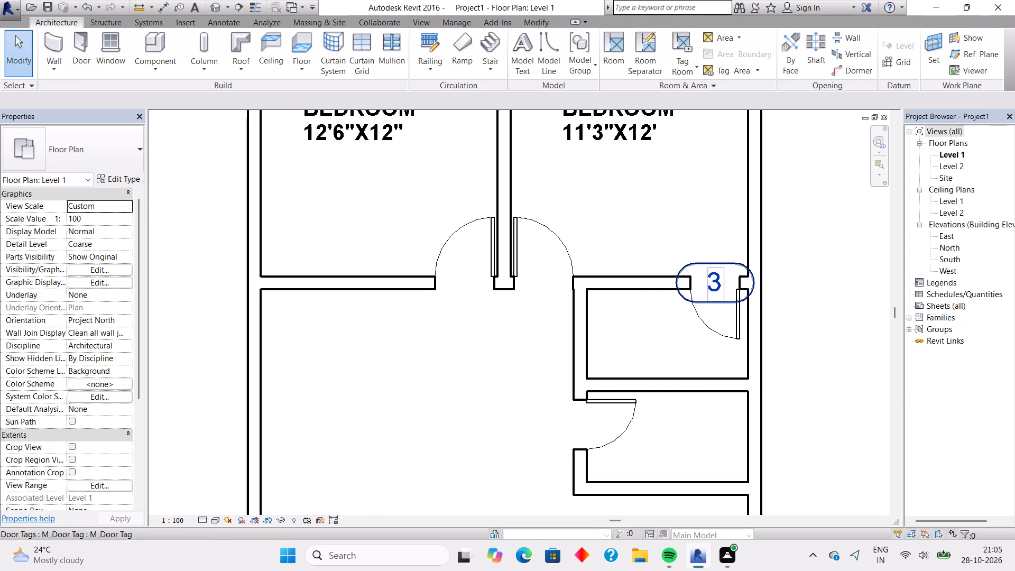
click(727, 261)
key(Delete)
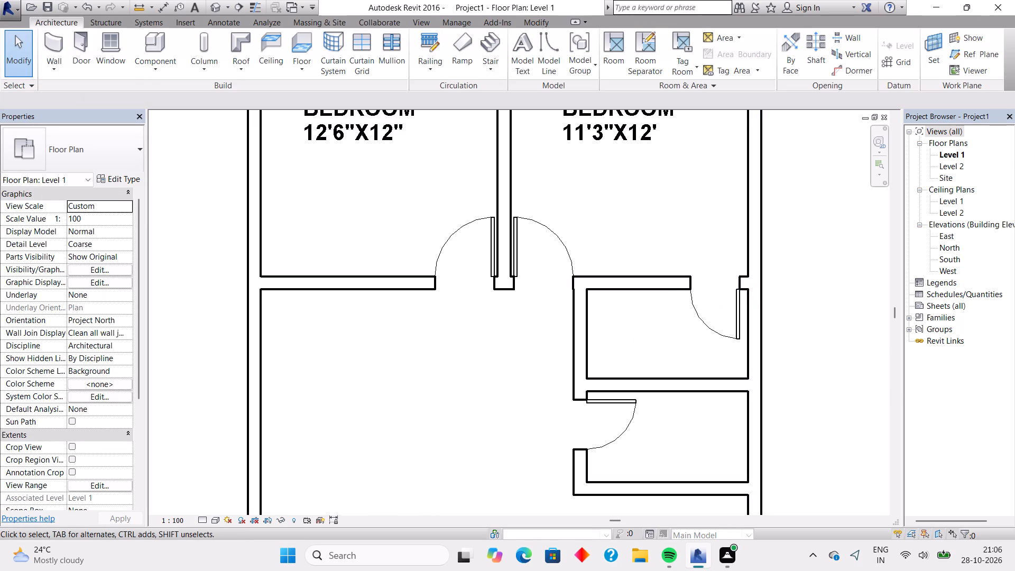
Draw a horizontal wall about 9'-4" long eastward from the west wall, in line with the lower small room's south wall.
scroll(727, 261, down, 3)
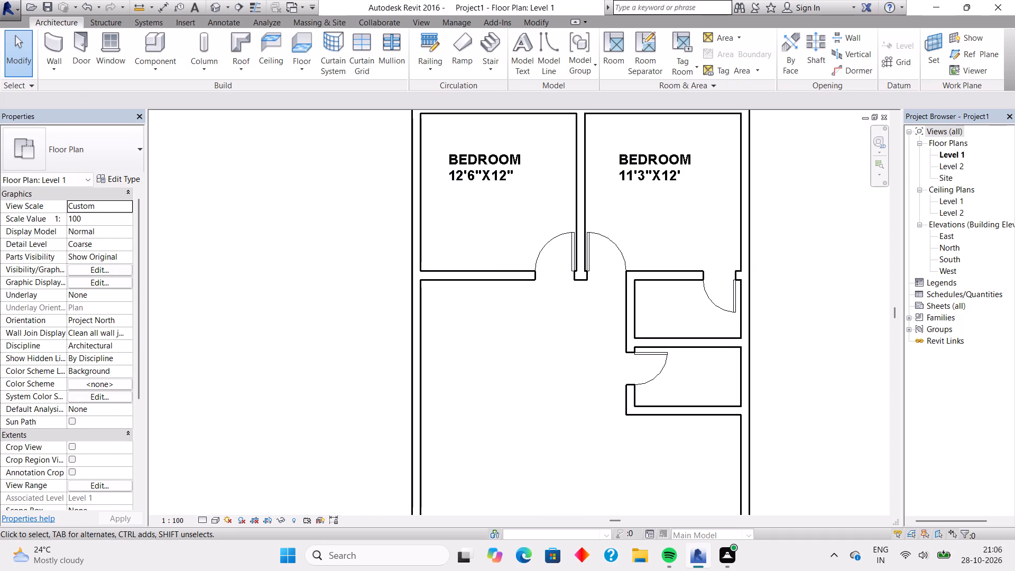
middle_drag(563, 384, 599, 333)
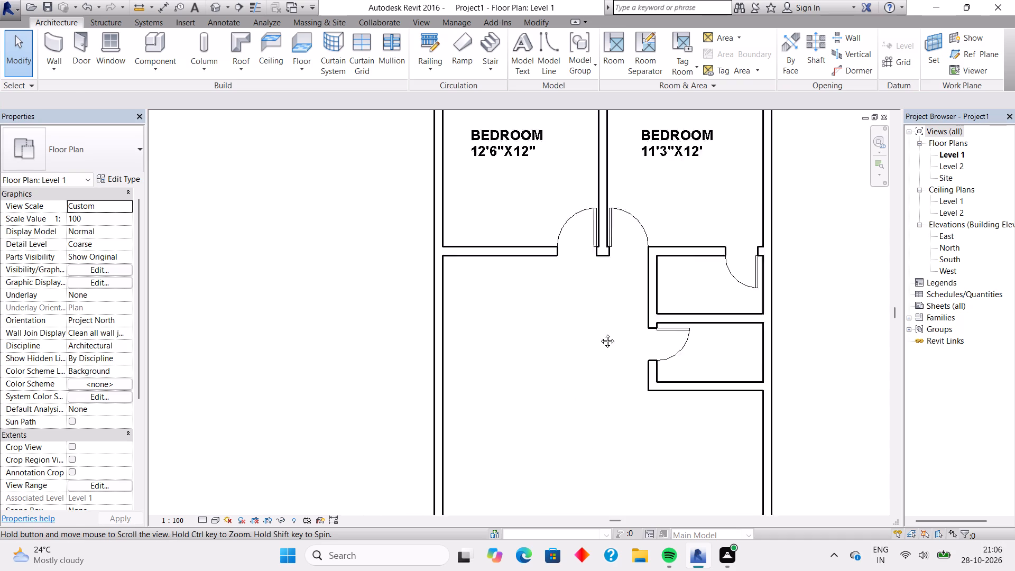
middle_drag(599, 333, 597, 225)
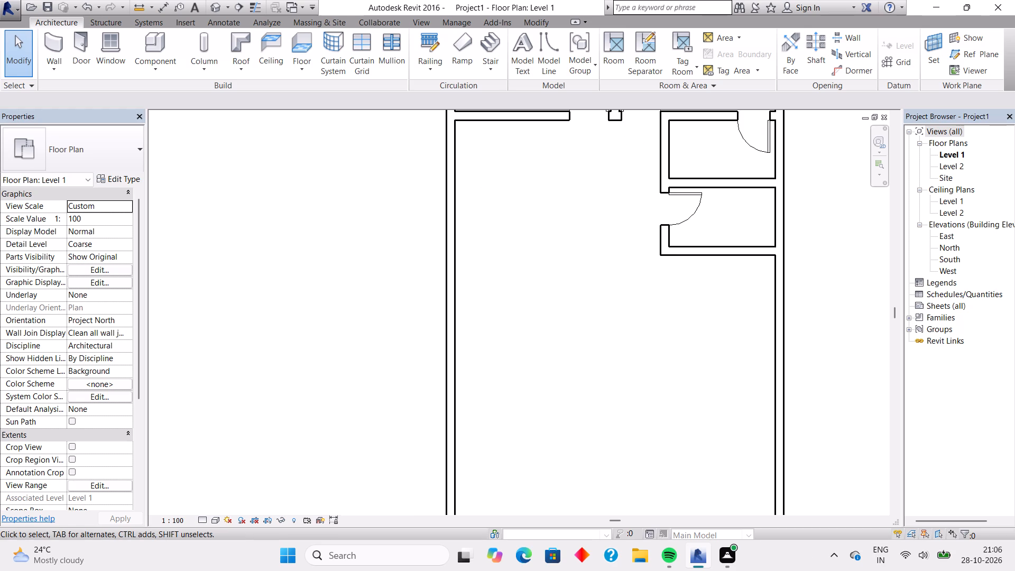
click(59, 54)
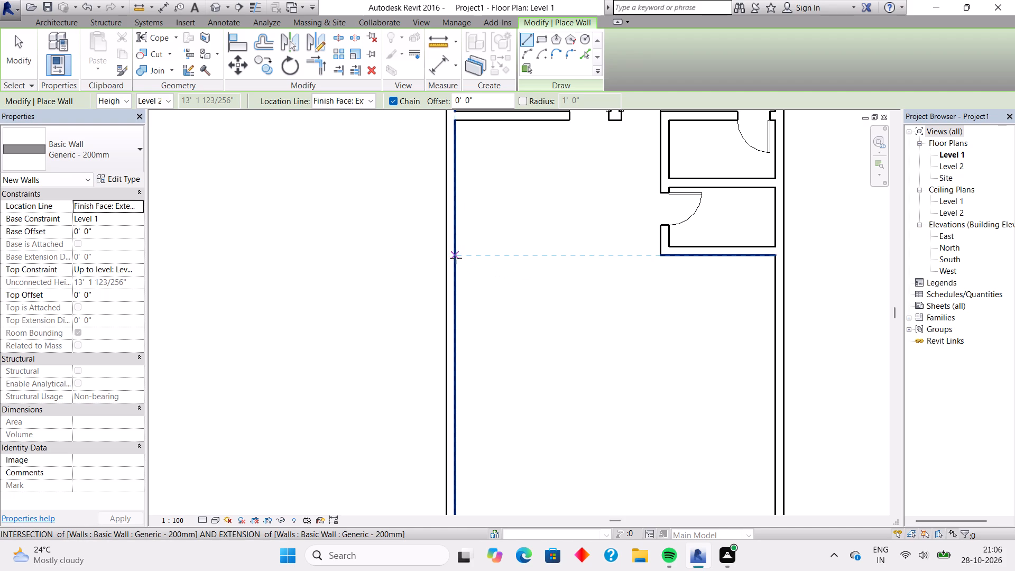
click(456, 258)
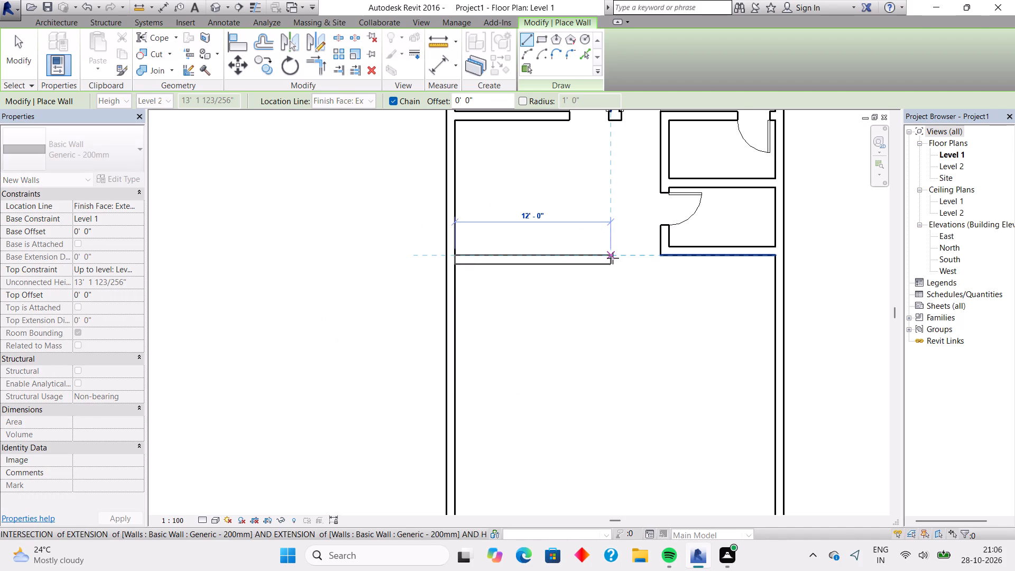
click(574, 255)
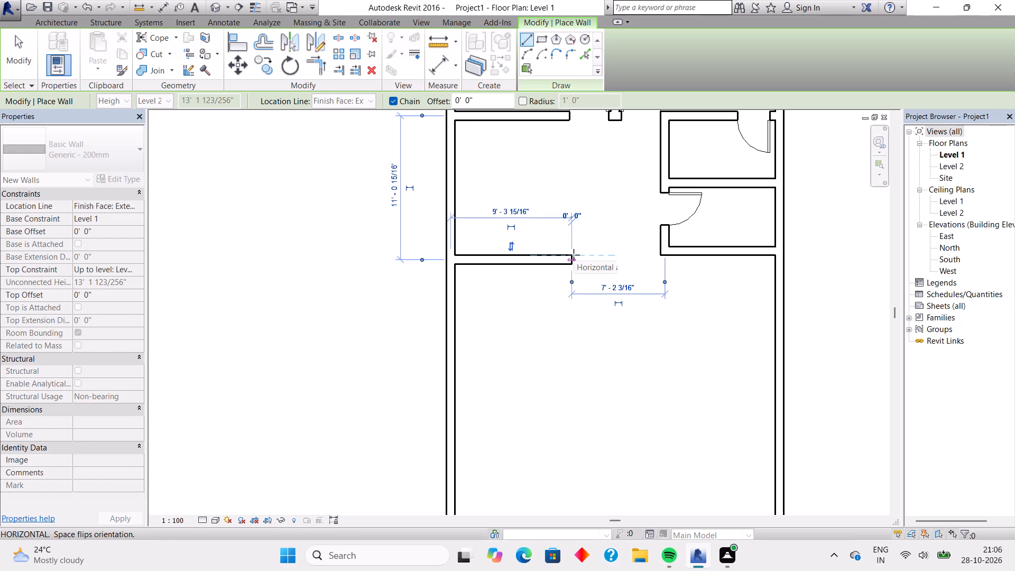
key(Escape)
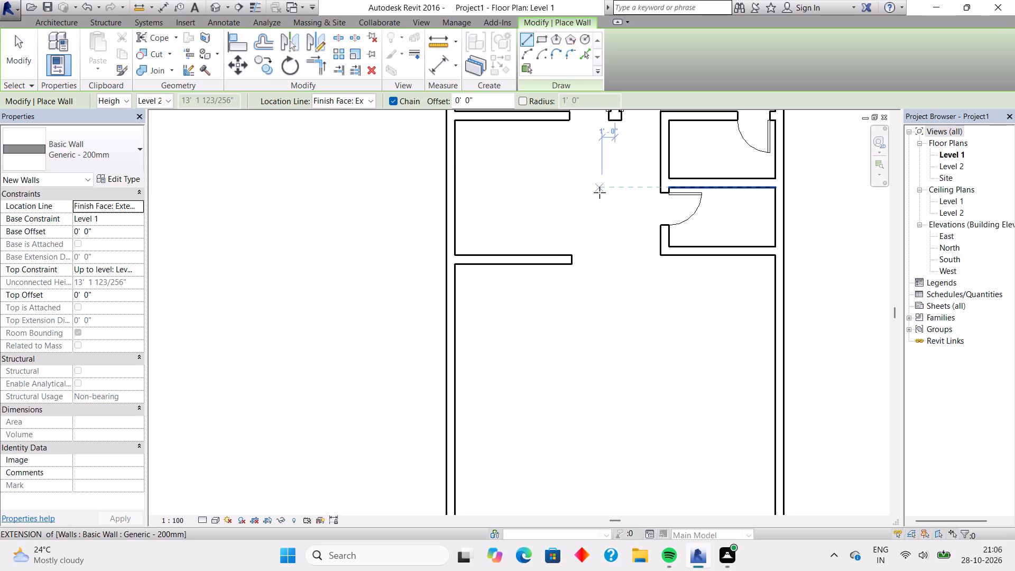
key(Escape)
key(Escape)
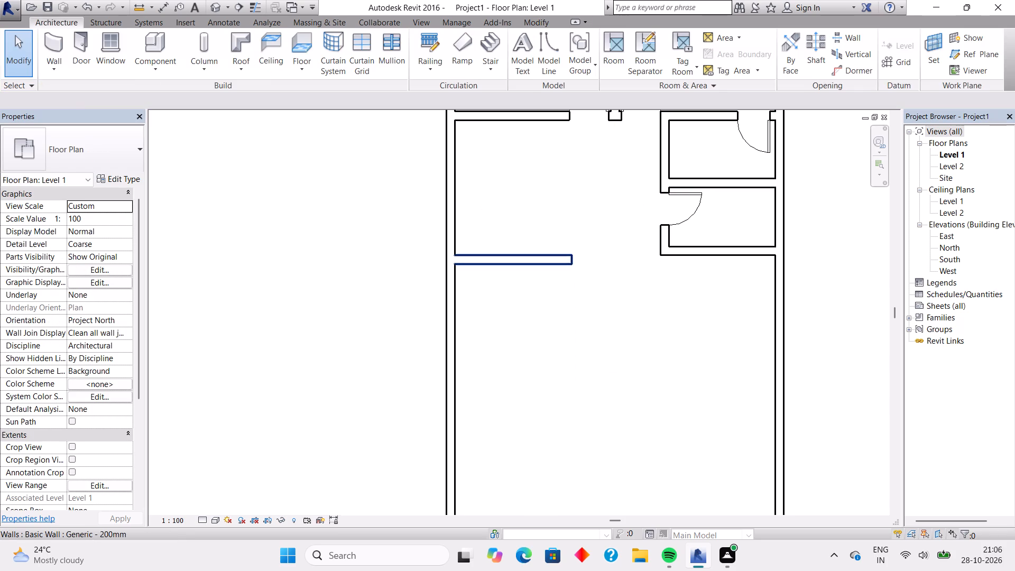
Nudge the new horizontal wall slightly north, spacing it about 10'-7" from the bedroom partition.
click(522, 260)
key(Up)
key(Up)
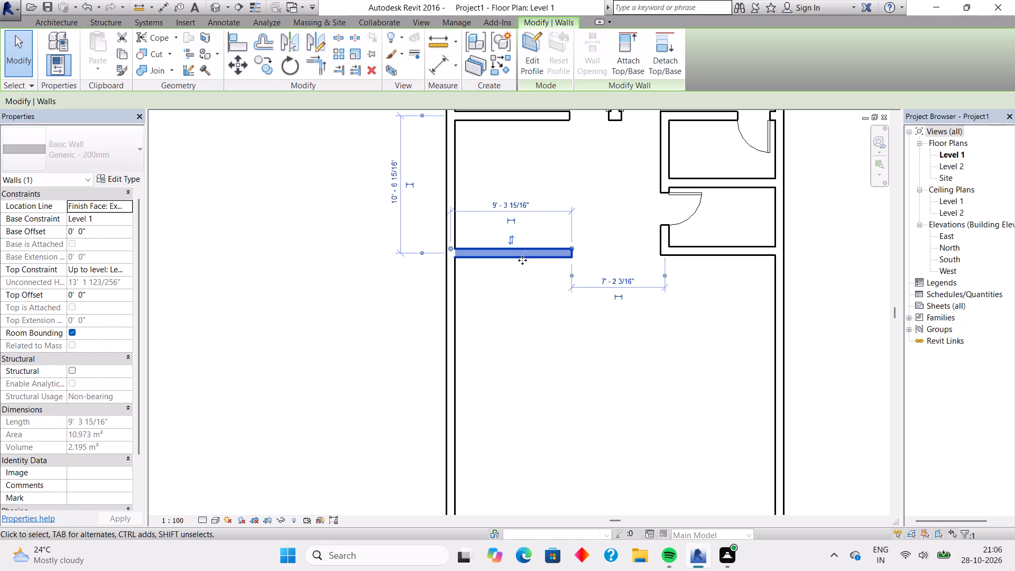
key(Down)
key(Up)
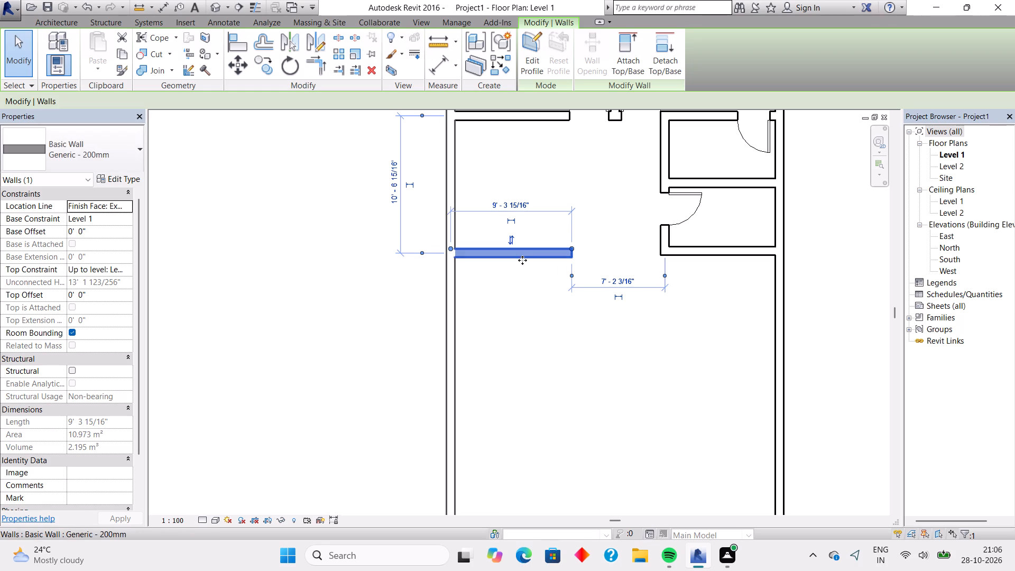
key(Escape)
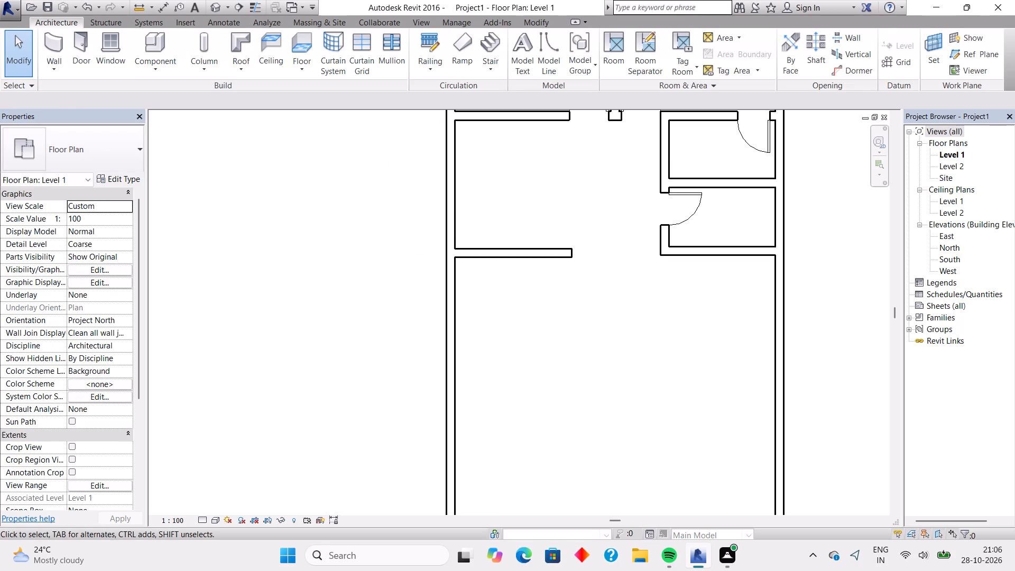
Draw a wall about 17'-6" south in line with the bedroom divider, starting level with the small rooms' south wall, and continue it east to the east wall.
scroll(668, 331, down, 2)
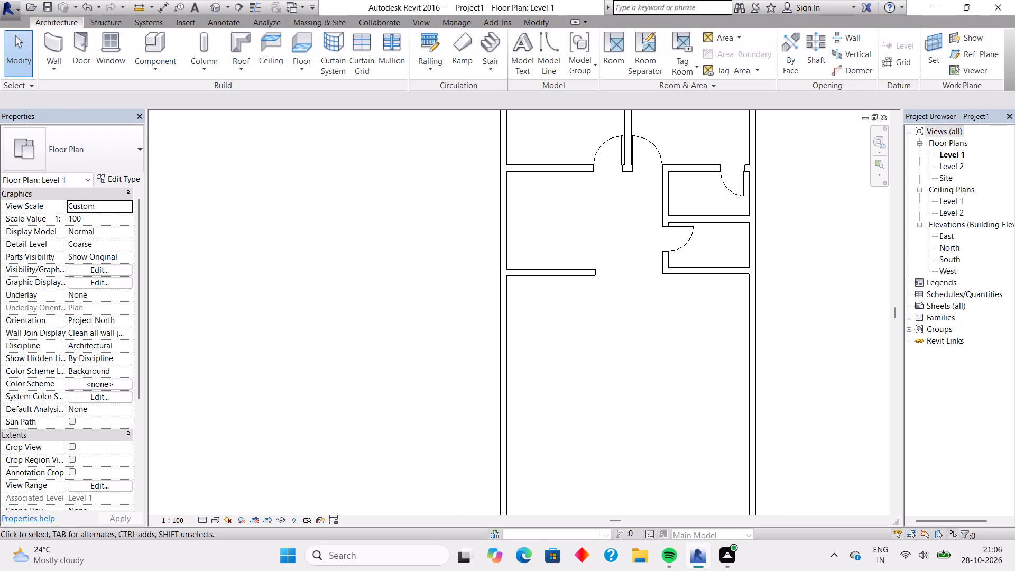
click(54, 44)
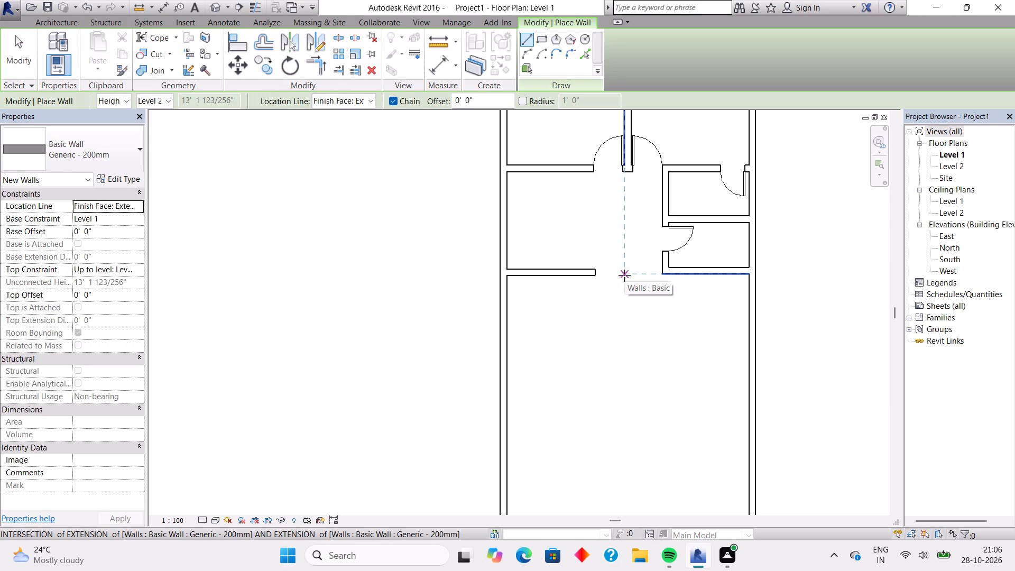
click(624, 275)
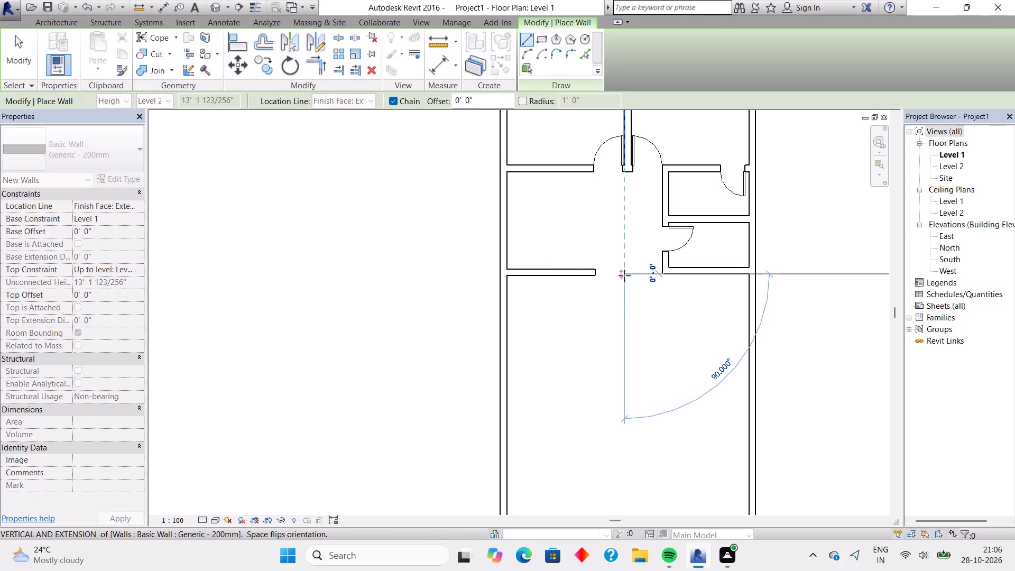
key(space)
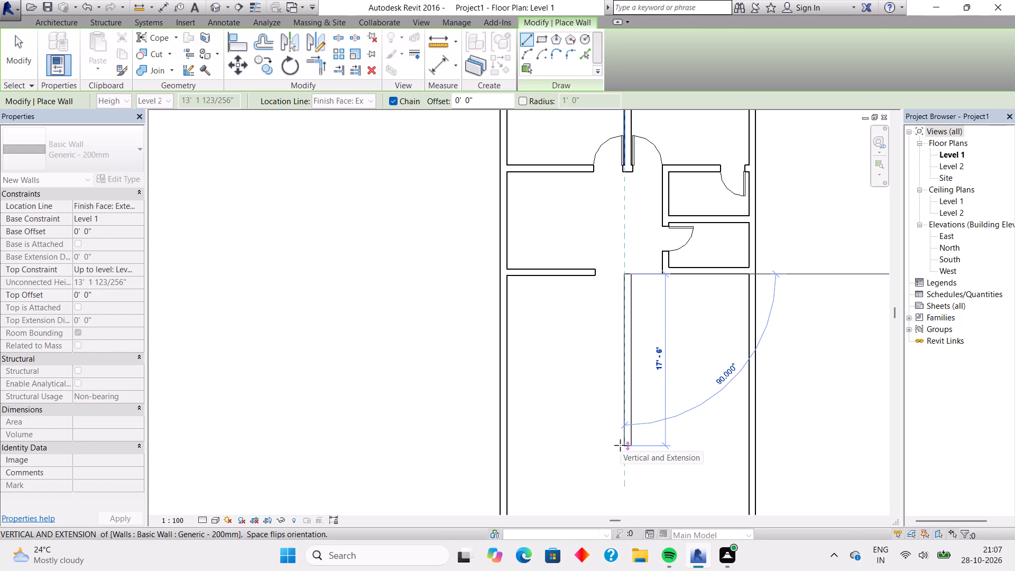
click(620, 445)
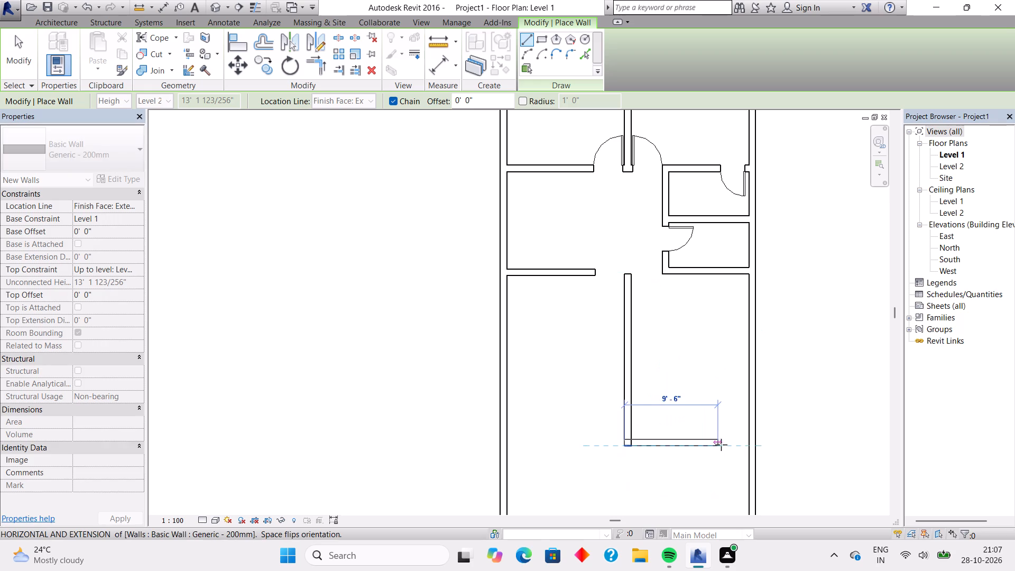
click(750, 449)
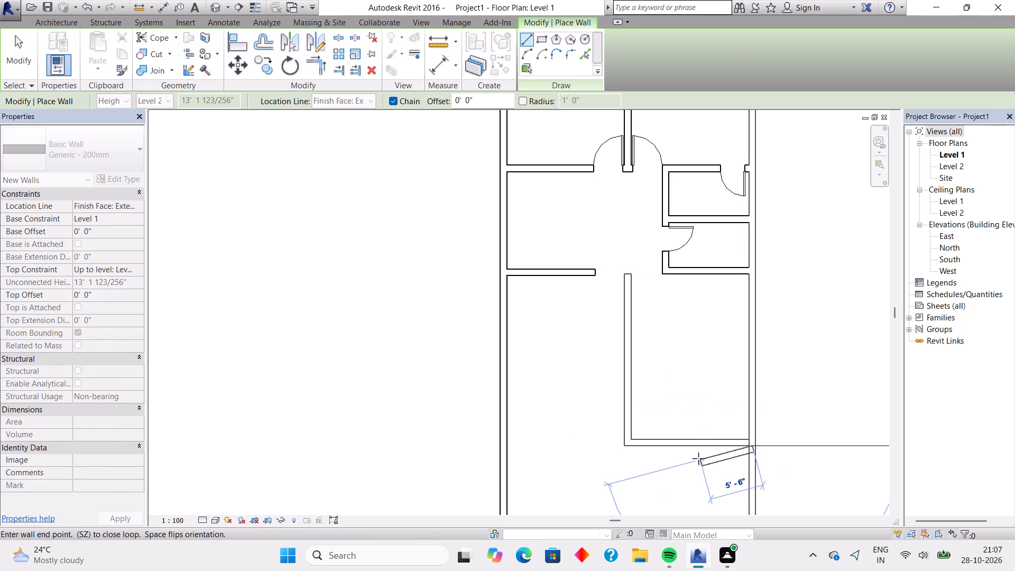
key(Escape)
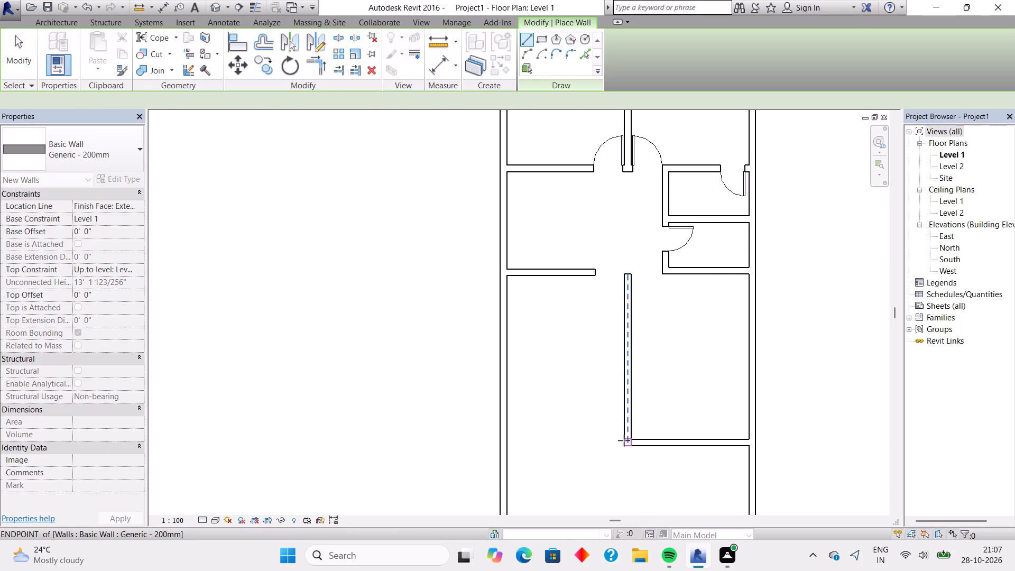
Draw a horizontal wall about 12' long from the new wall corner westward to the west wall.
click(624, 440)
key(Escape)
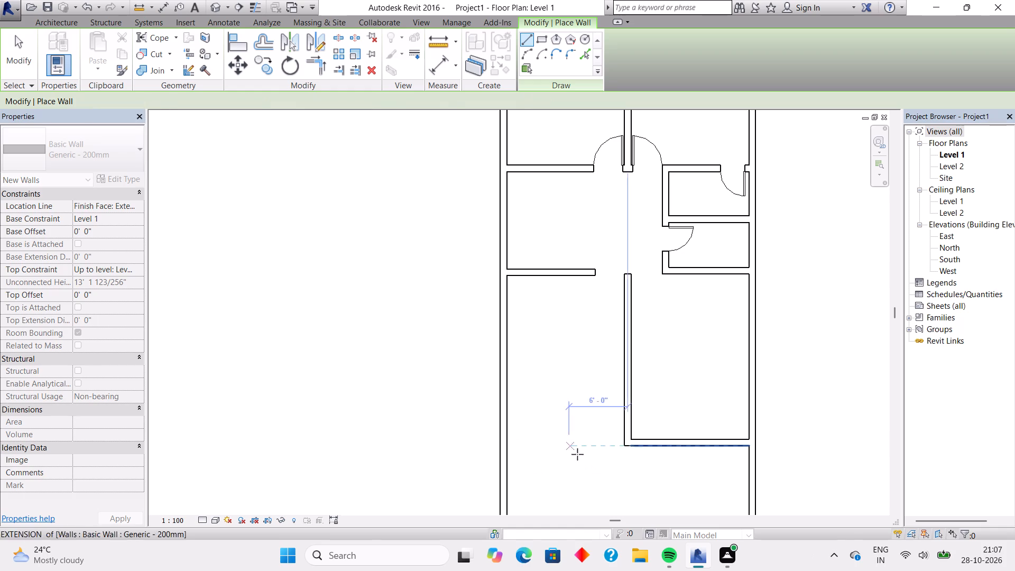
click(624, 445)
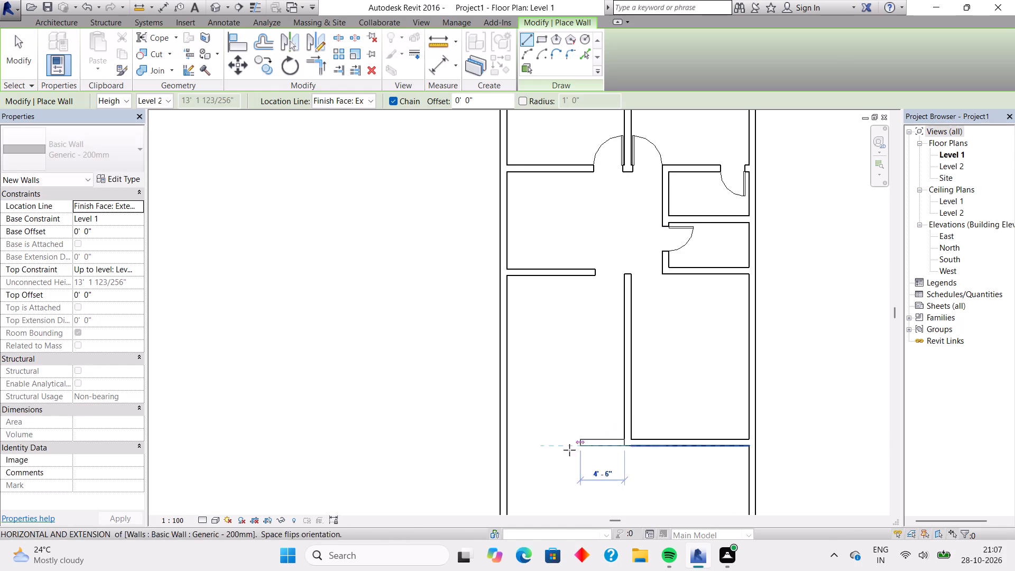
click(509, 447)
key(Escape)
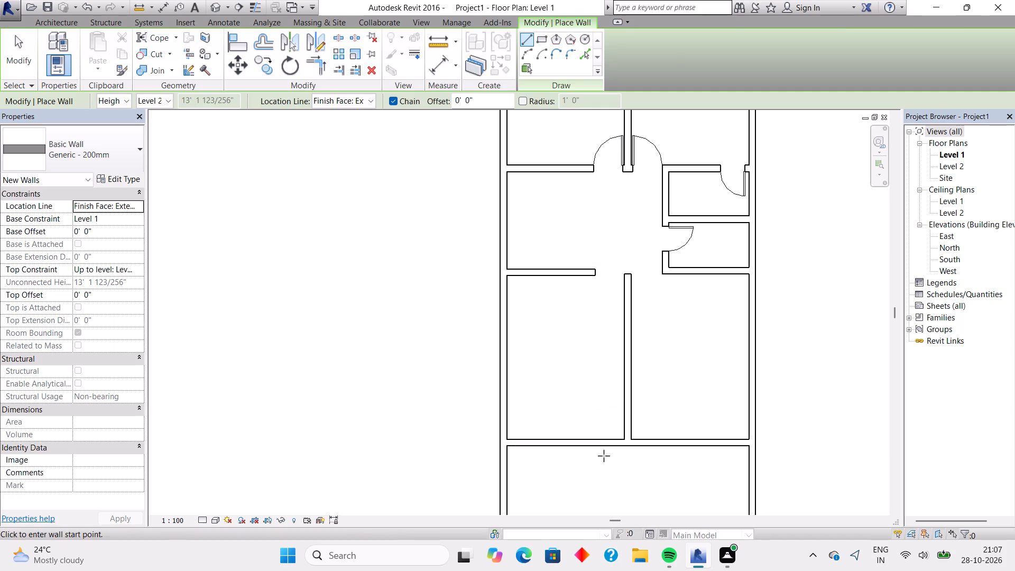
key(Escape)
Delete the horizontal wall running from the divider's south corner to the west wall.
click(595, 444)
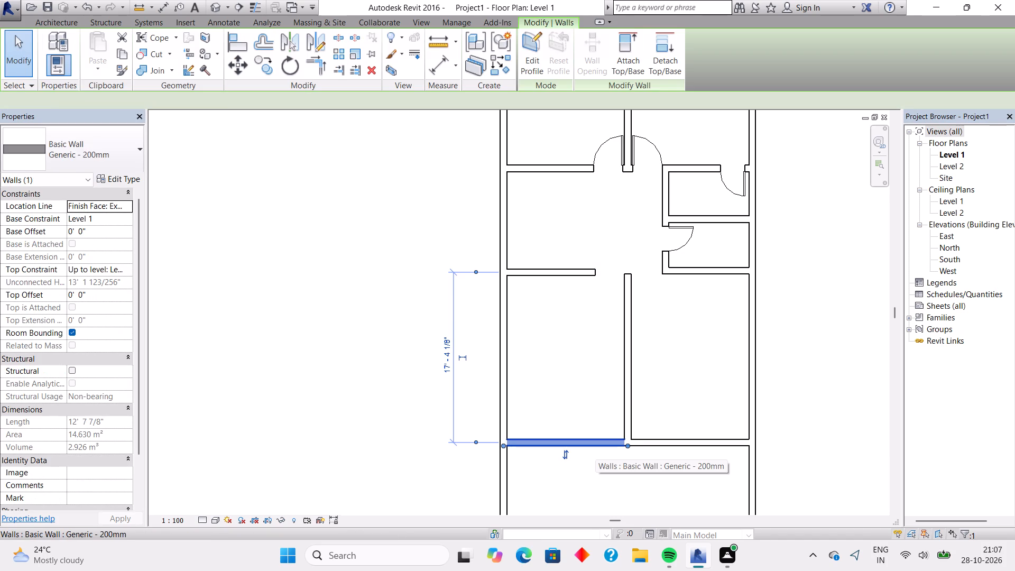
key(Delete)
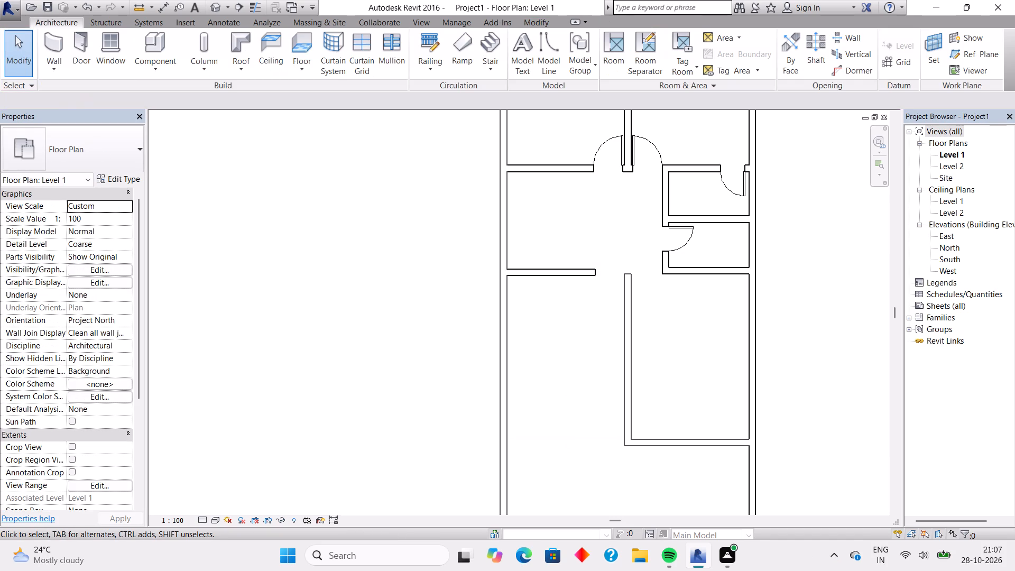
Draw a horizontal wall about 12' long from the vertical divider to the west wall, about 3'-6" north of the divider's south end.
click(52, 43)
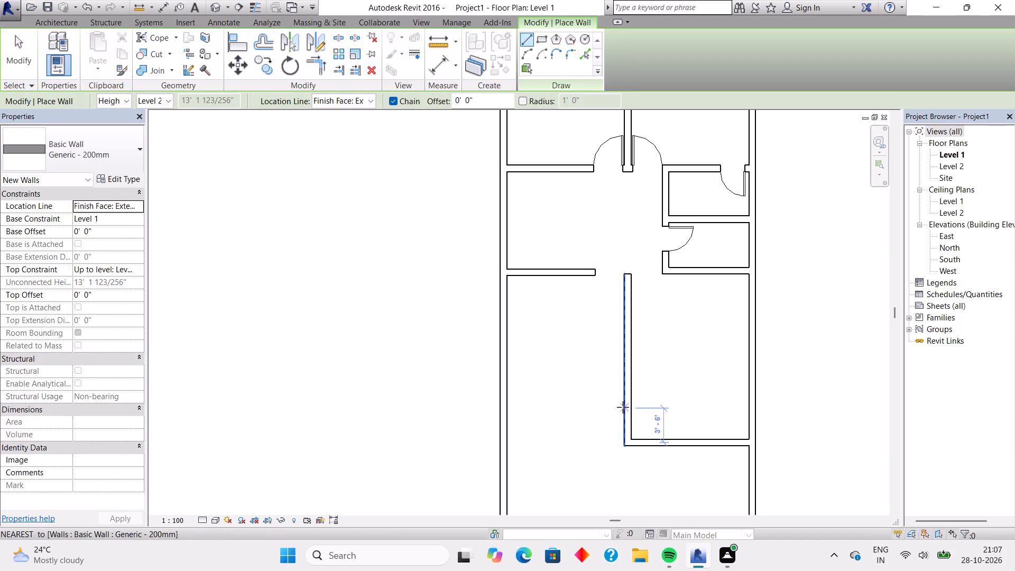
click(623, 407)
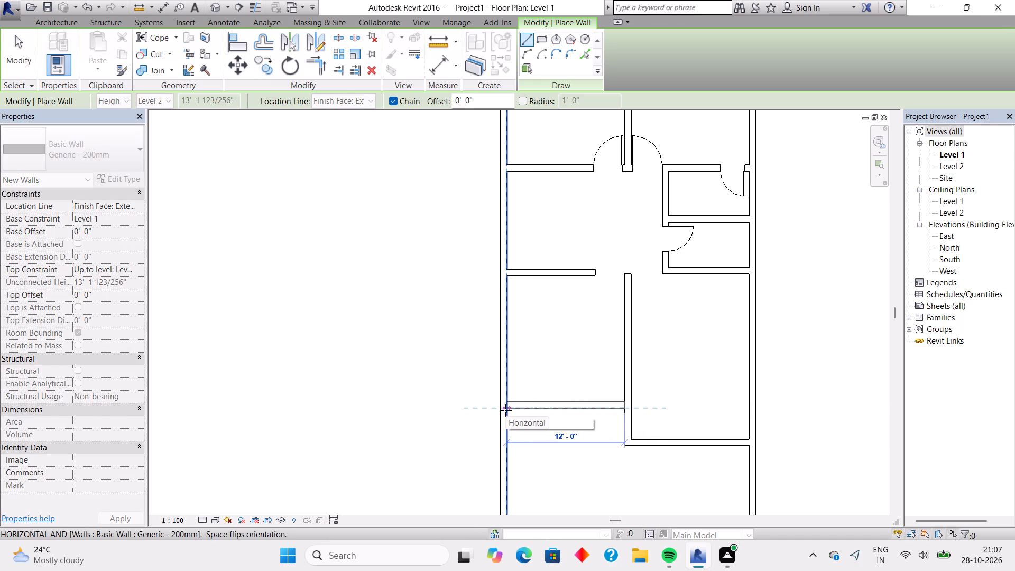
click(504, 411)
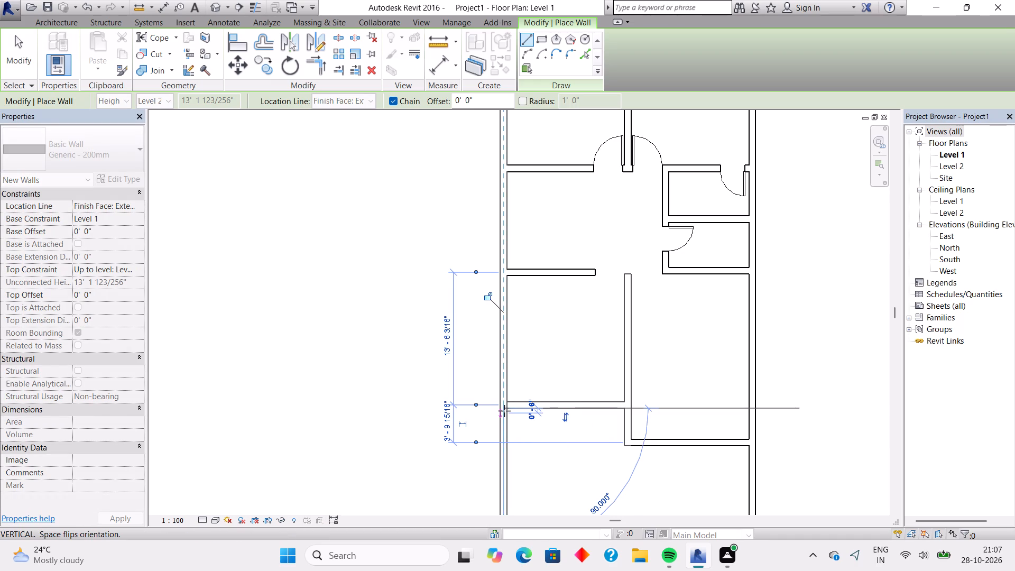
key(Escape)
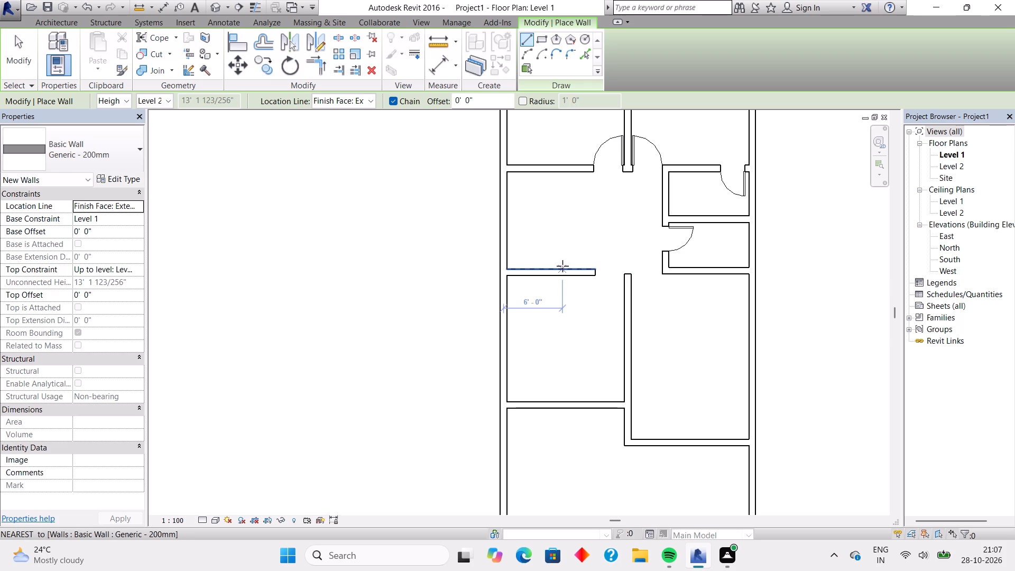
Draw a wall about 3'-10" long from the vertical divider's north end east to the lower small room's corner, with its thickness flipped northward.
click(625, 275)
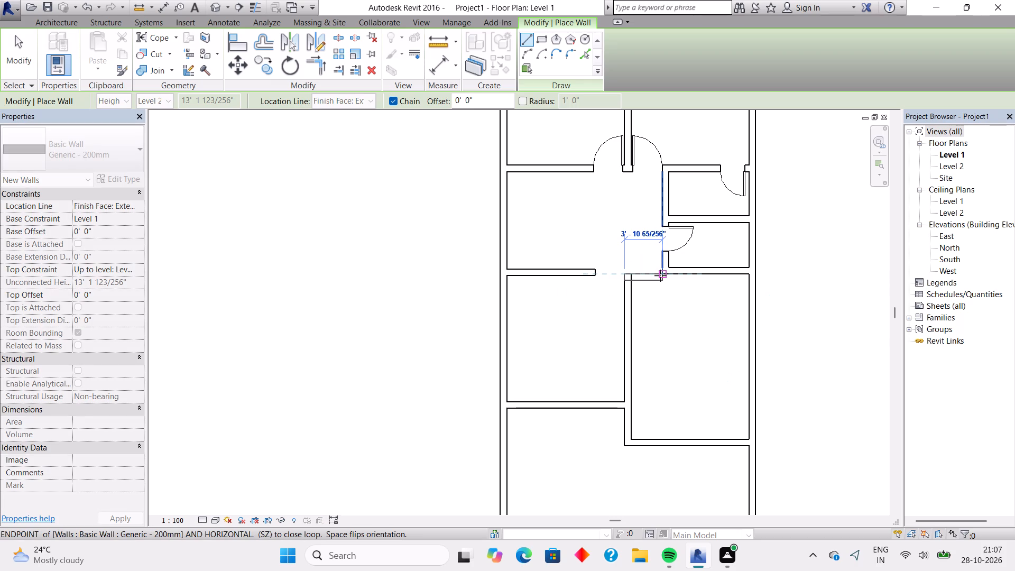
key(space)
click(660, 275)
key(Escape)
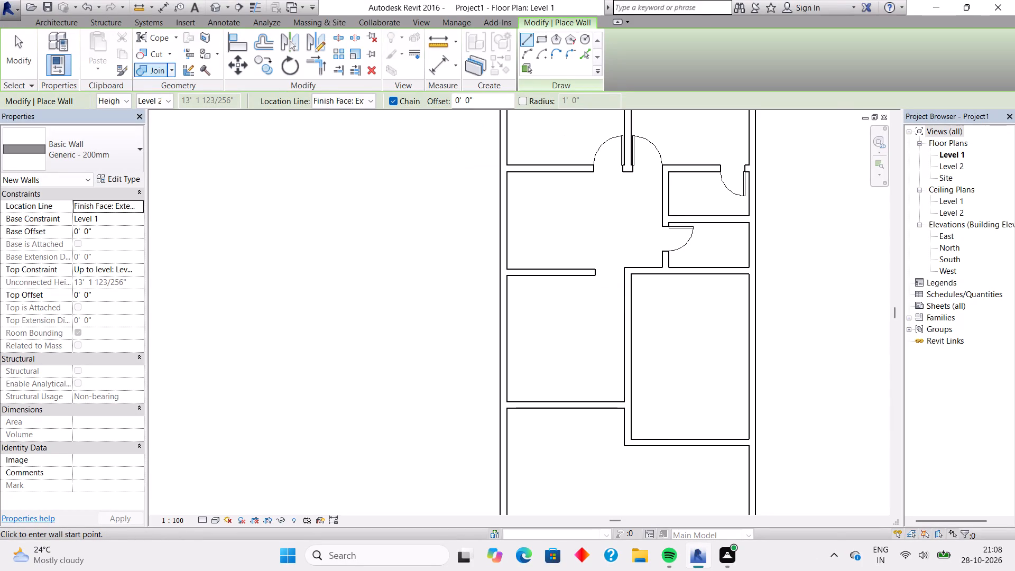
Place a 0762 x 2032mm M_Single-Flush door in the short connecting wall, swinging south into the southeast room, and delete its tag.
click(73, 26)
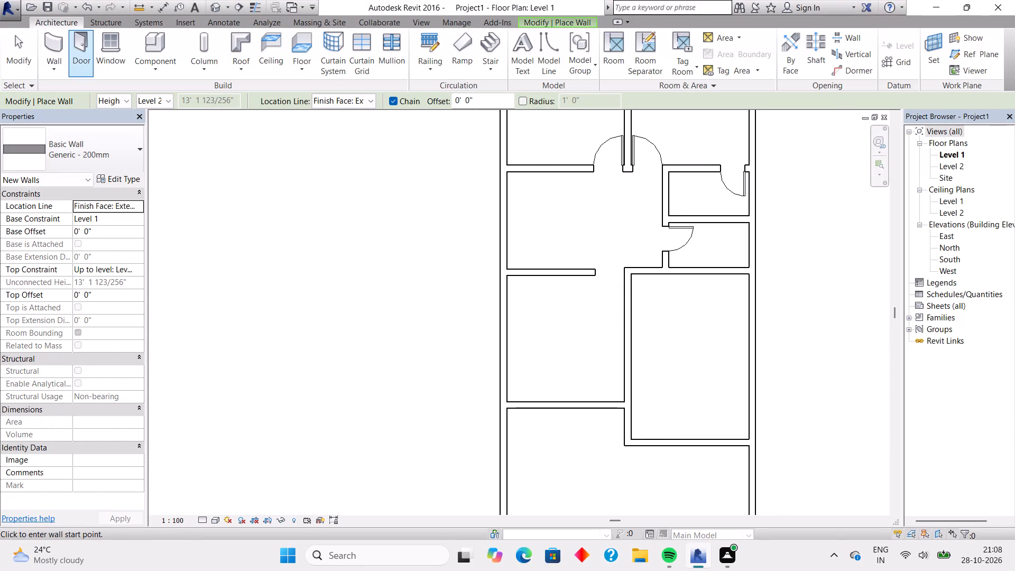
click(75, 35)
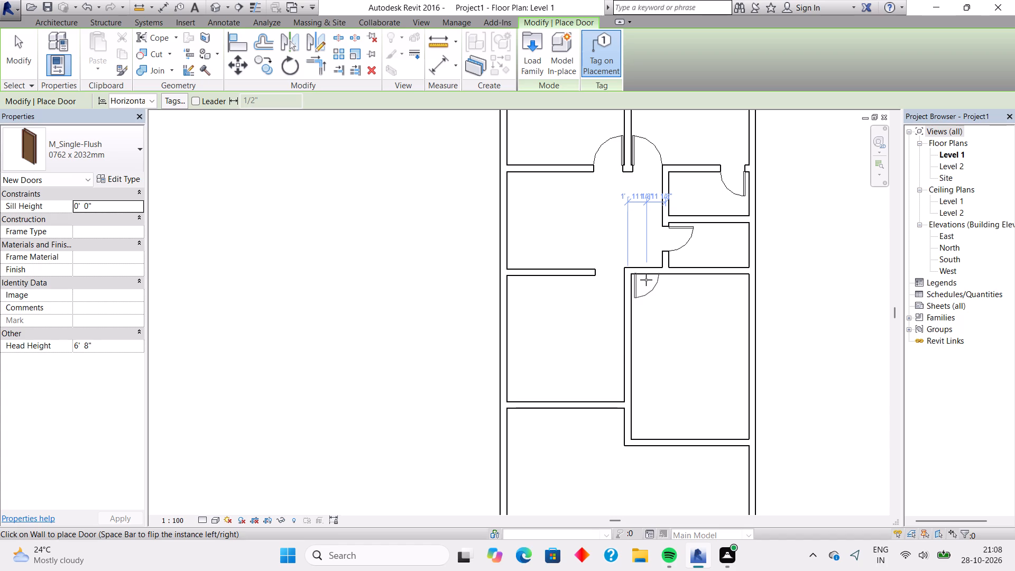
click(646, 280)
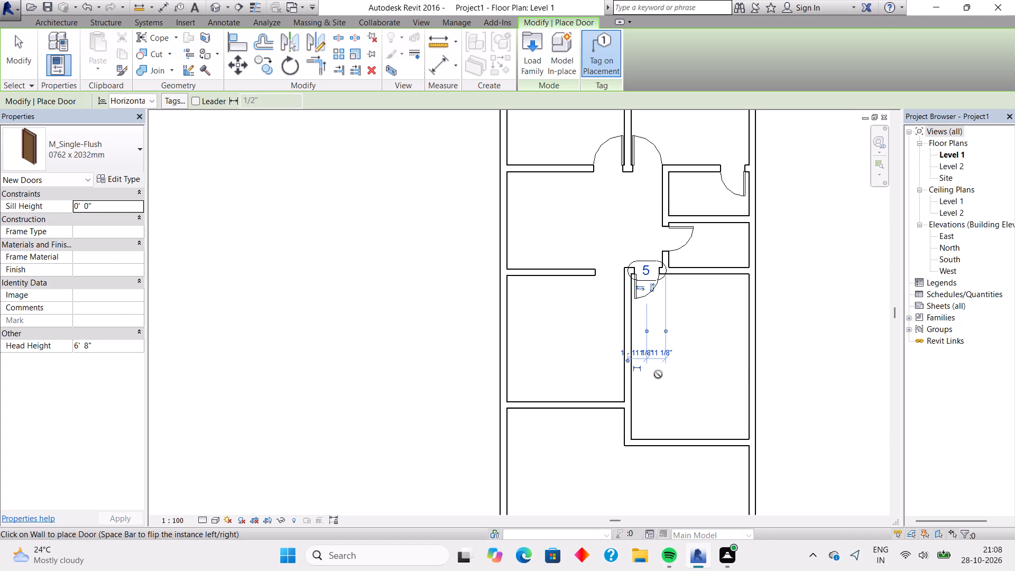
key(Escape)
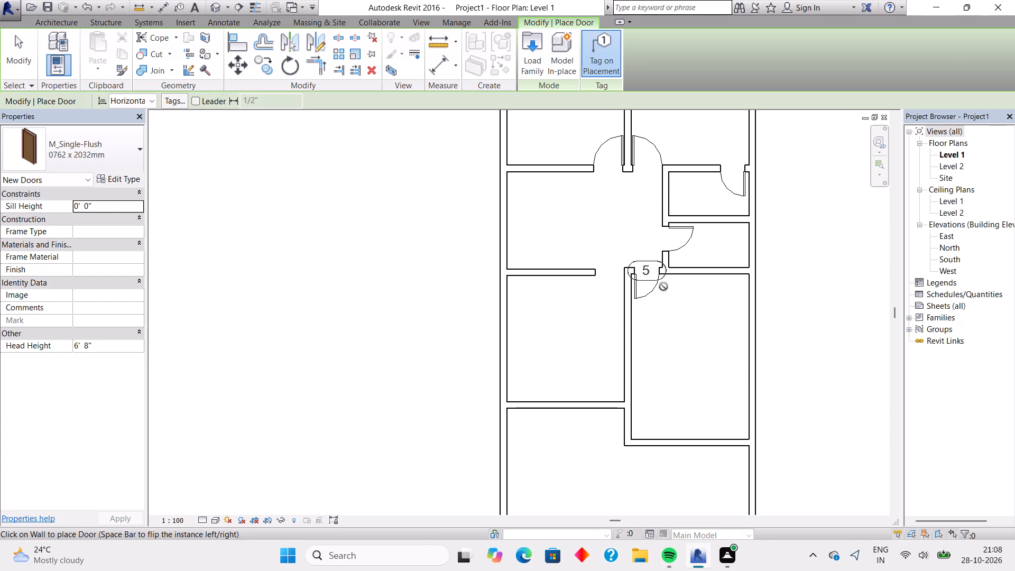
key(Escape)
key(Escape)
click(644, 260)
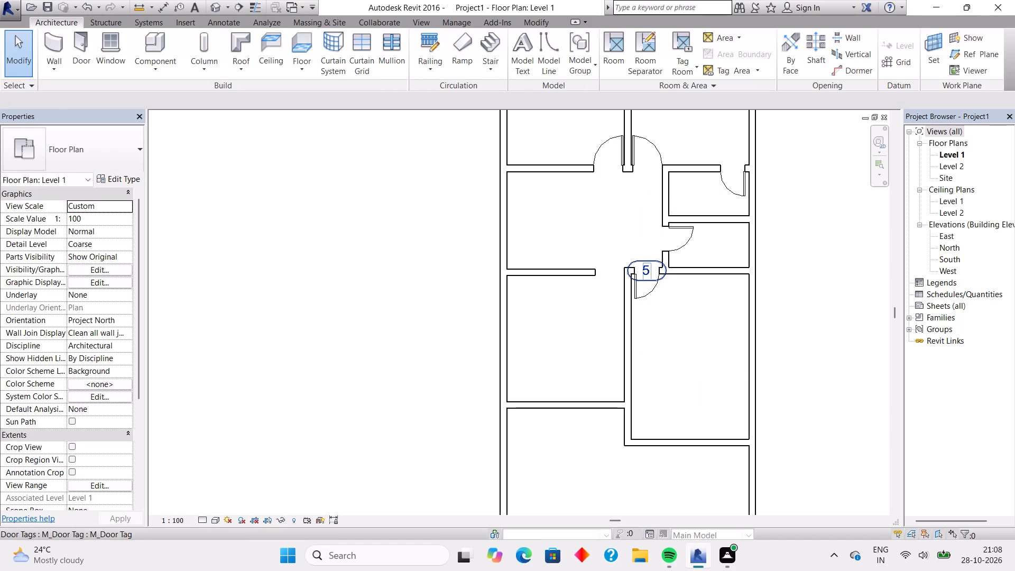
key(Delete)
Add a bold two-line text label reading DINING and 16'3"X10'3" in the central space south of the bedrooms.
scroll(644, 260, down, 2)
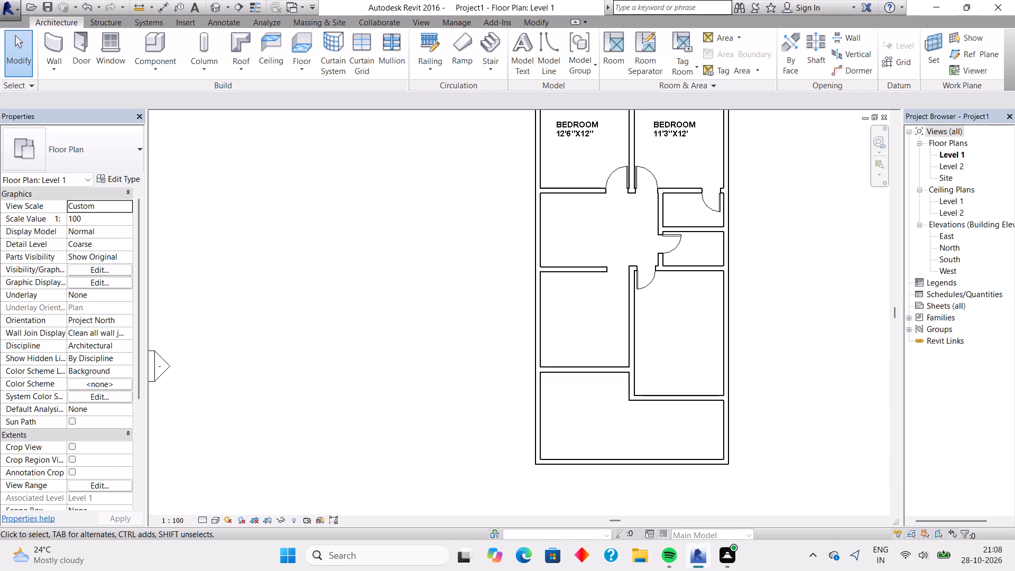
click(225, 24)
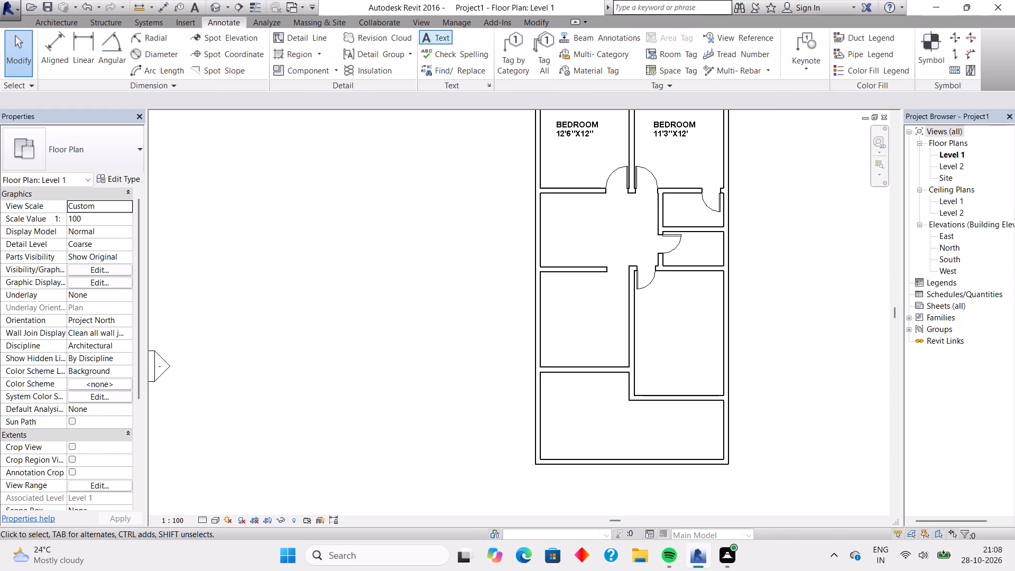
click(422, 39)
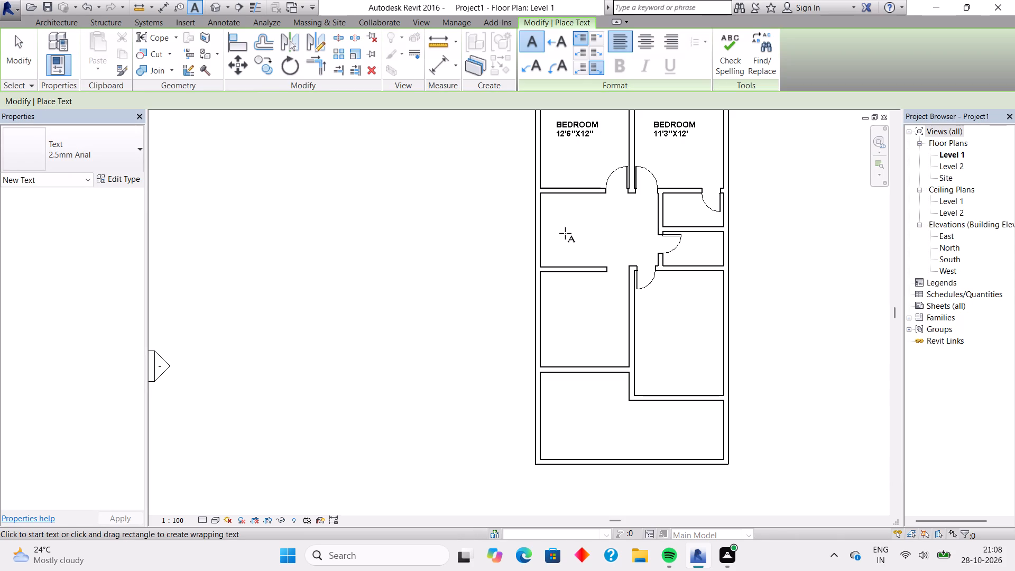
click(603, 220)
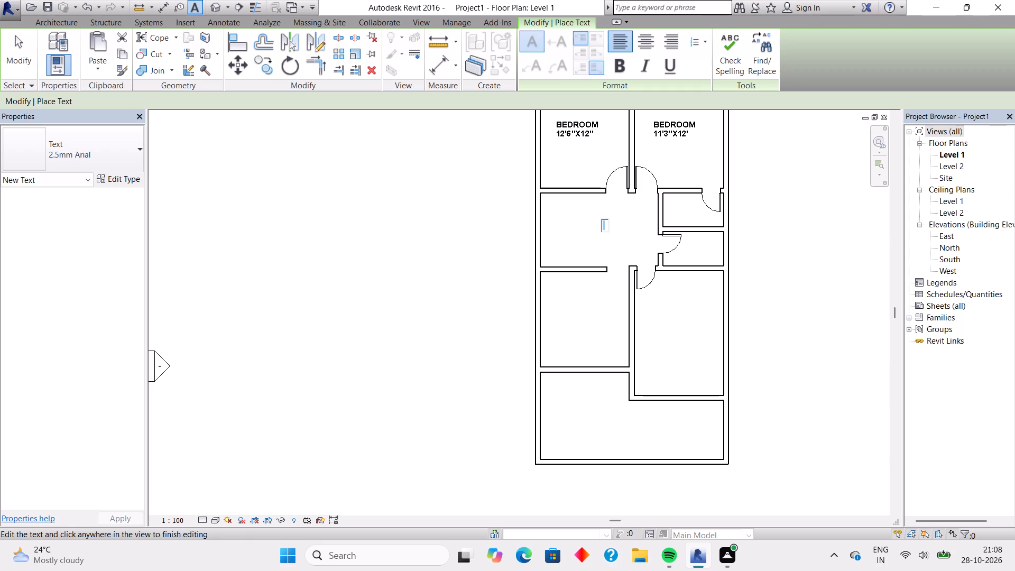
click(616, 65)
text(DINING)
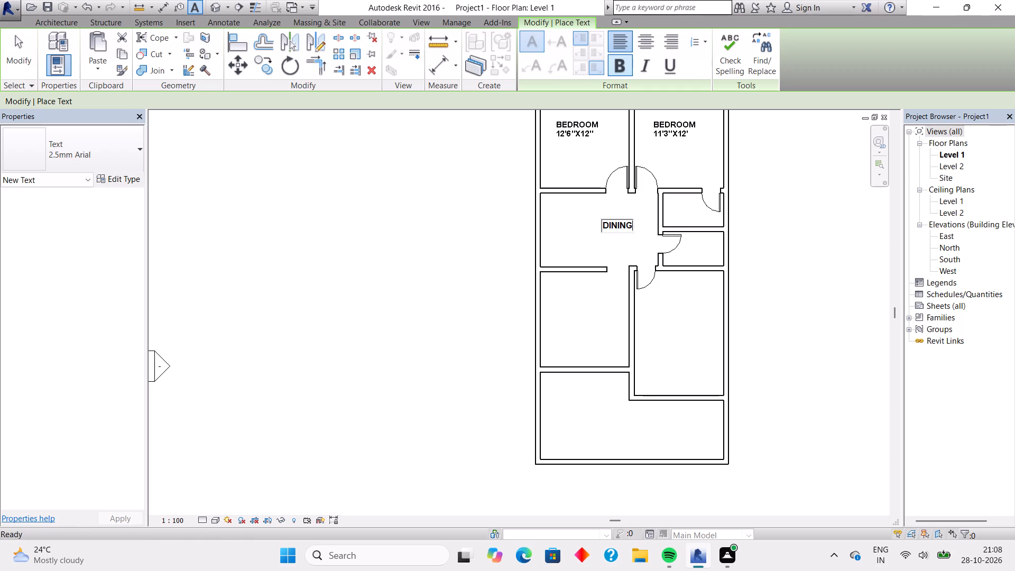
key(Return)
text(16)
key(apostrophe)
key(3)
key(shift+quotedbl)
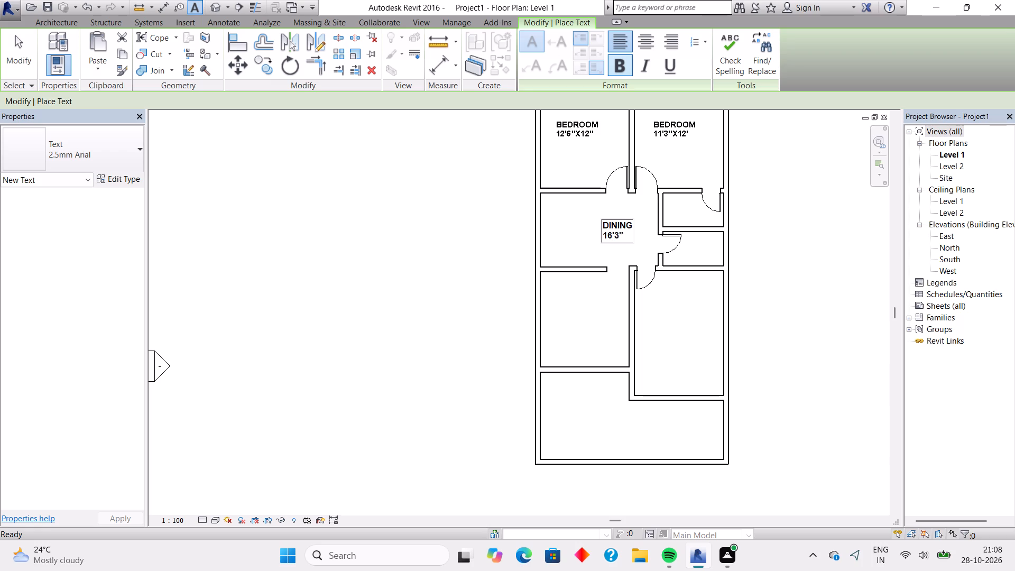
key(x)
text(10'3)
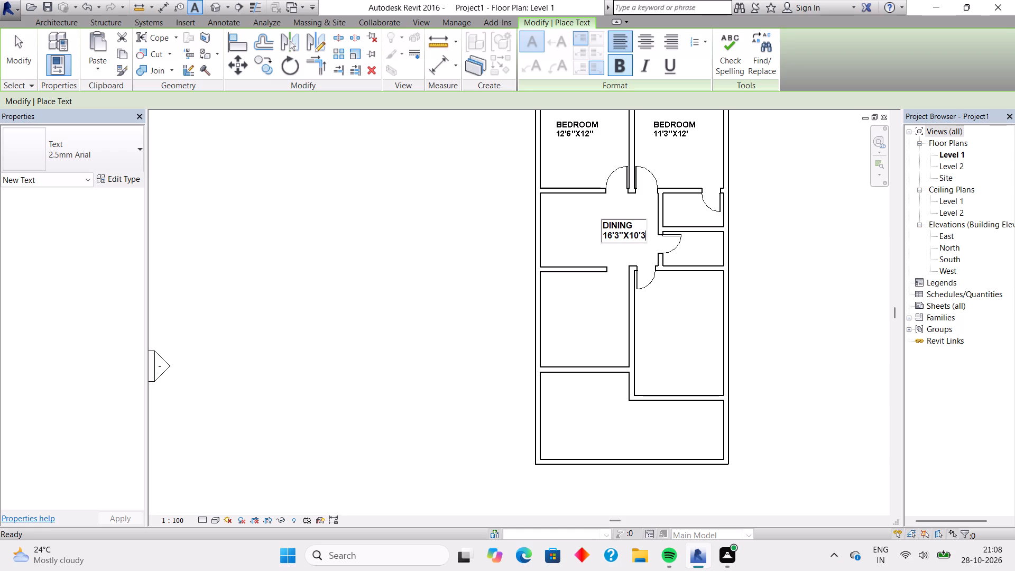
key(shift+quotedbl)
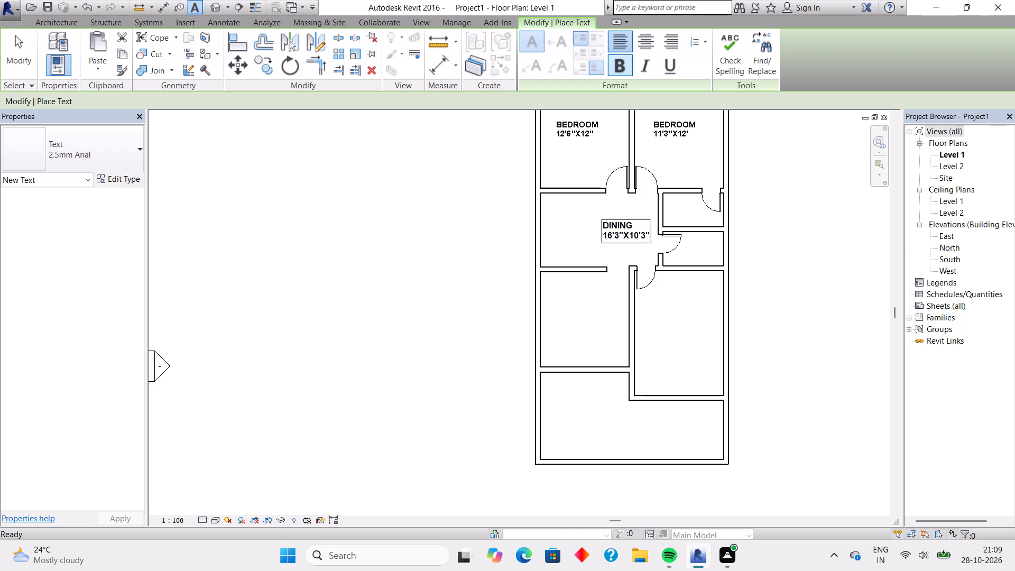
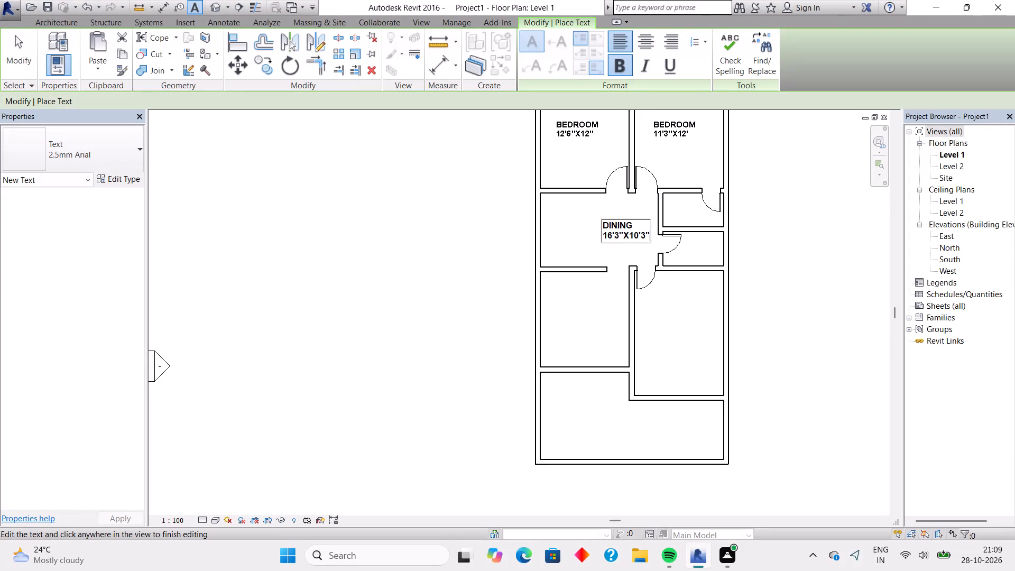
Add a bold two-line text label reading BATHROOM and 7'10.5"X5' in the upper small east-side room.
click(666, 208)
click(666, 208)
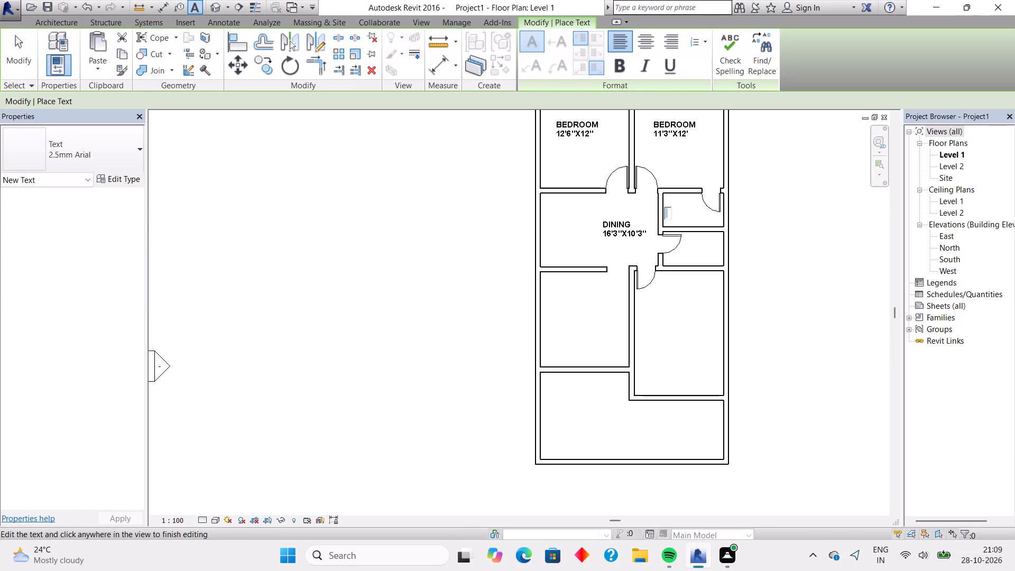
click(623, 75)
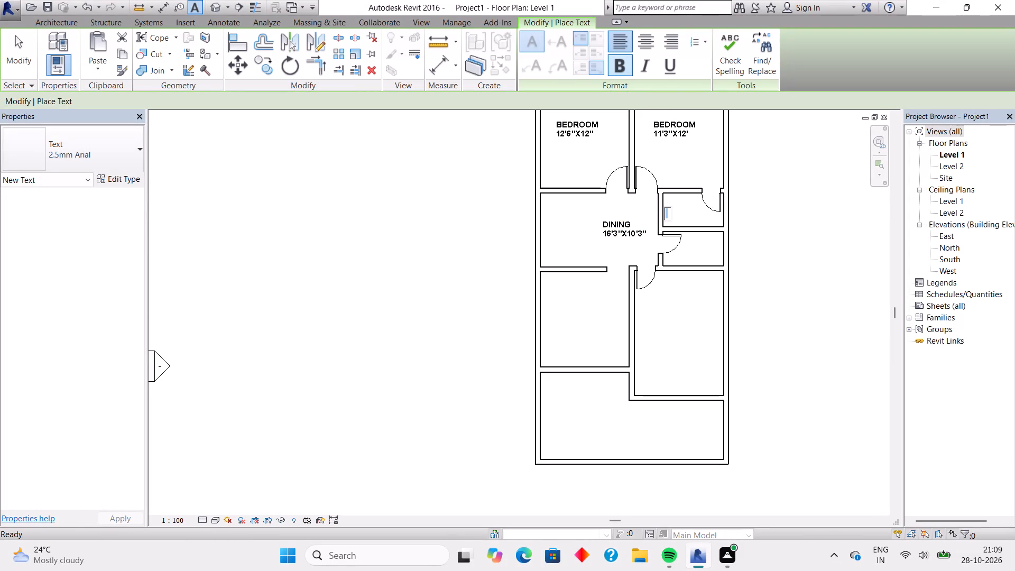
text(BATHROOM)
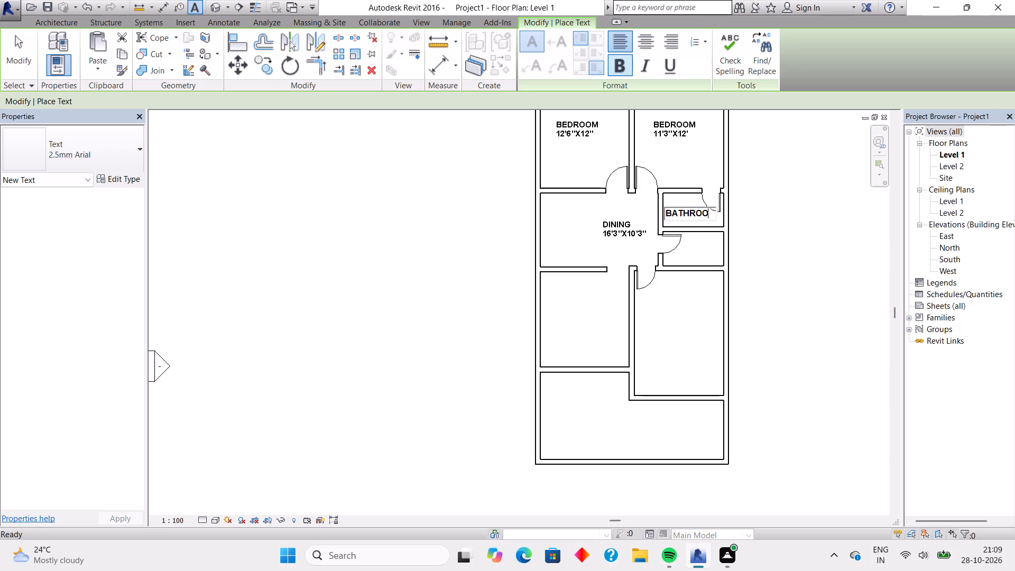
key(Return)
key(7)
scroll(623, 75, up, 8)
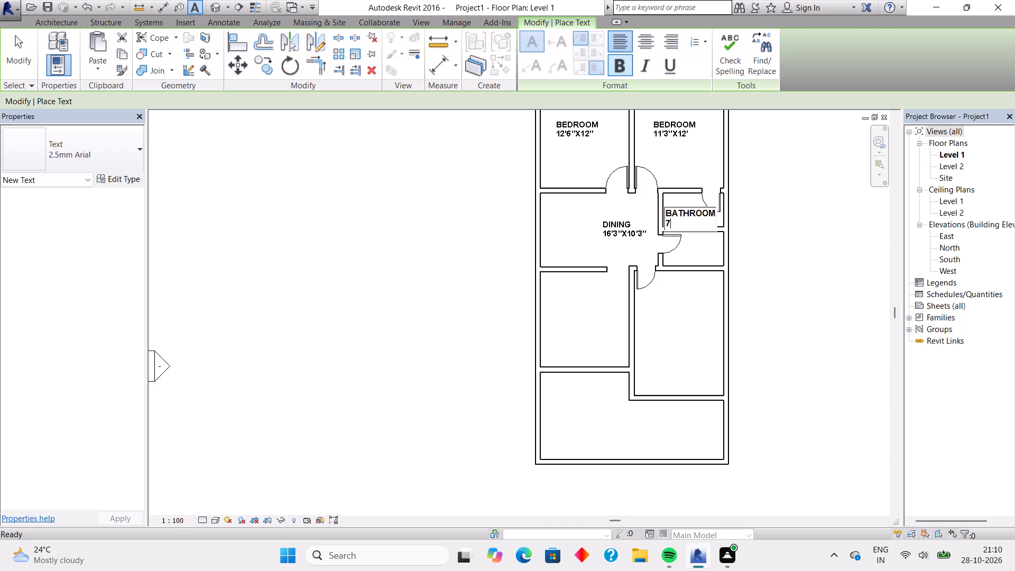
scroll(791, 253, up, 3)
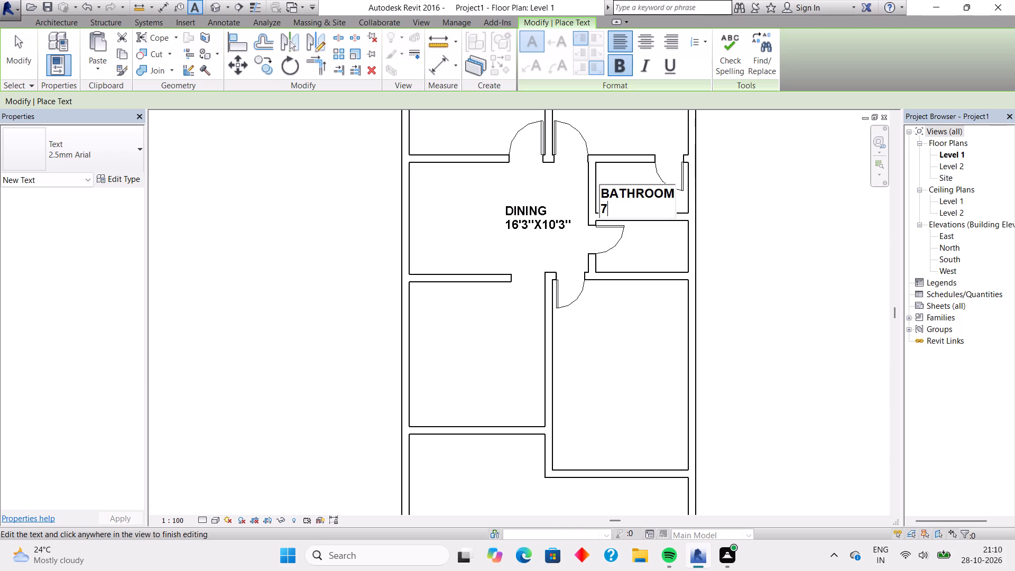
scroll(791, 253, up, 1)
middle_drag(780, 233, 812, 306)
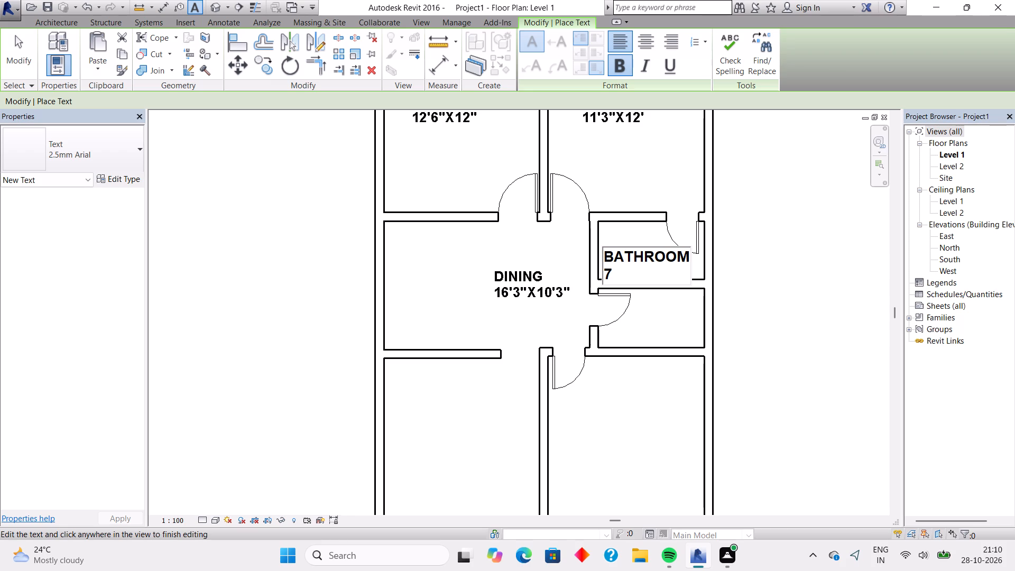
text('10)
key(shift+quotedbl)
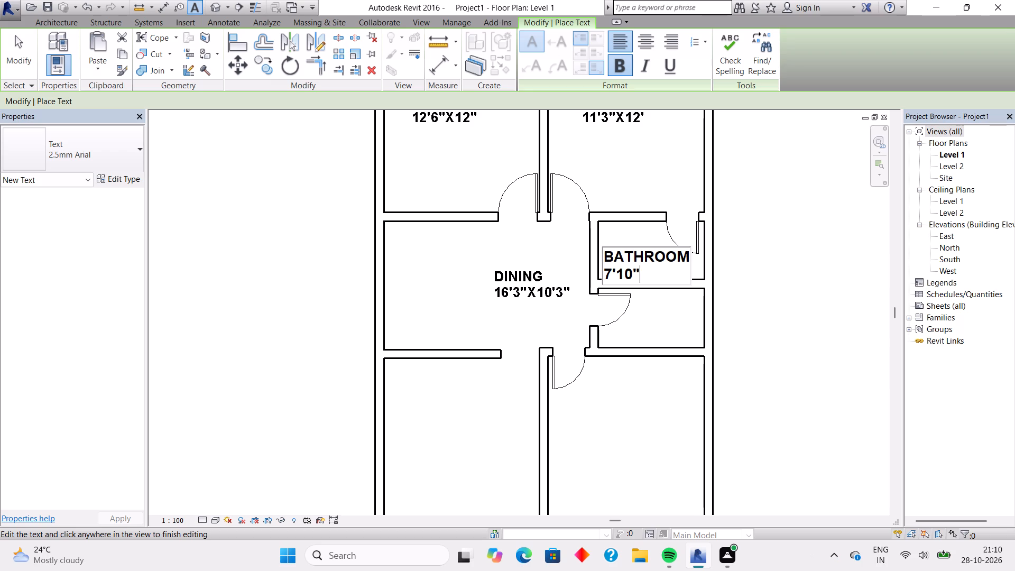
key(BackSpace)
key(0)
key(BackSpace)
key(period)
key(5)
text("X)
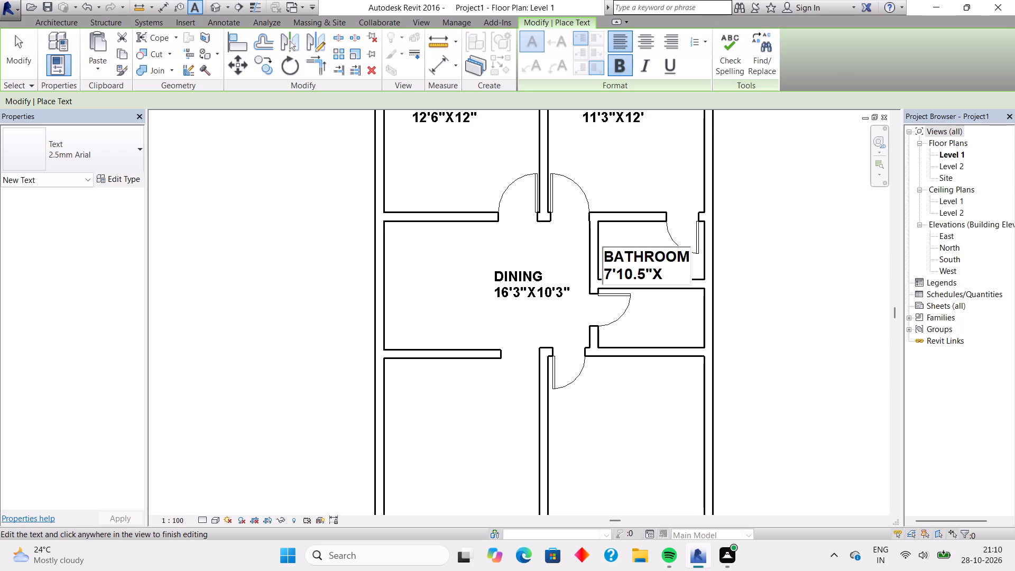
key(5)
key(shift+quotedbl)
key(BackSpace)
key(apostrophe)
click(628, 306)
Add a bold two-line text label reading BATHROOM and 7'10.5"X5'3' in the lower small east-side room.
click(633, 309)
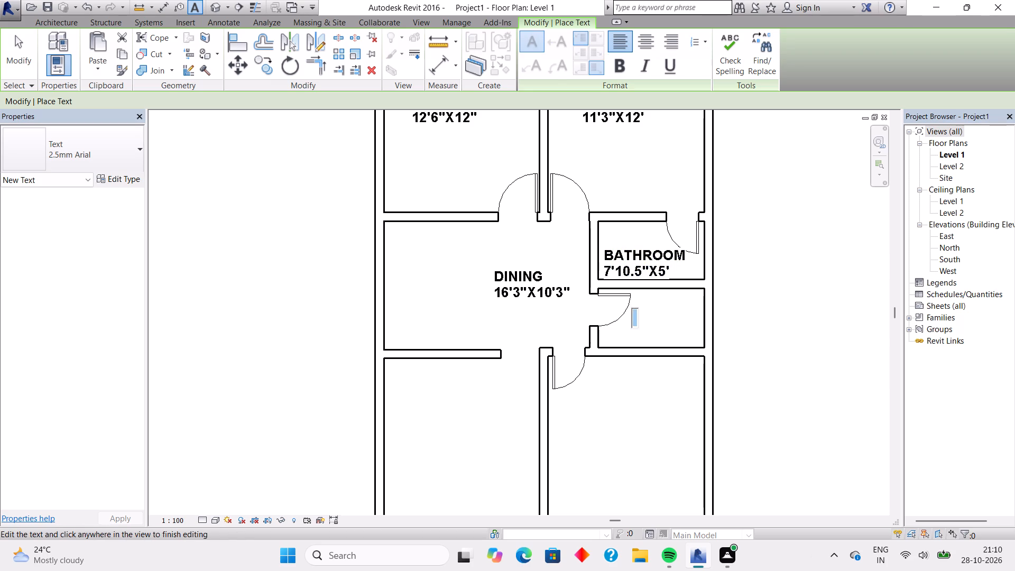
text(BAT)
key(BackSpace)
key(BackSpace)
key(BackSpace)
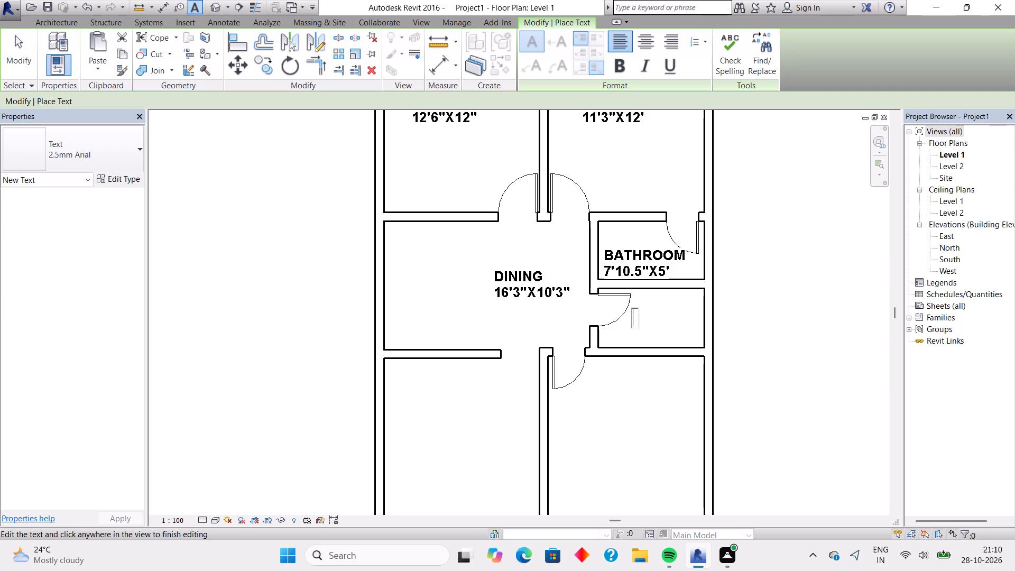
click(614, 71)
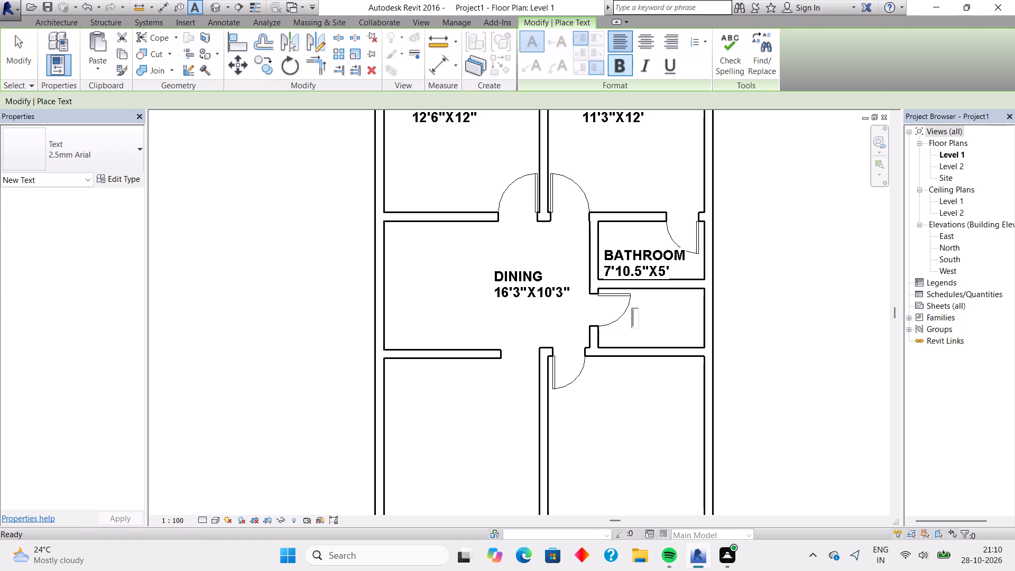
text(BATHROOM)
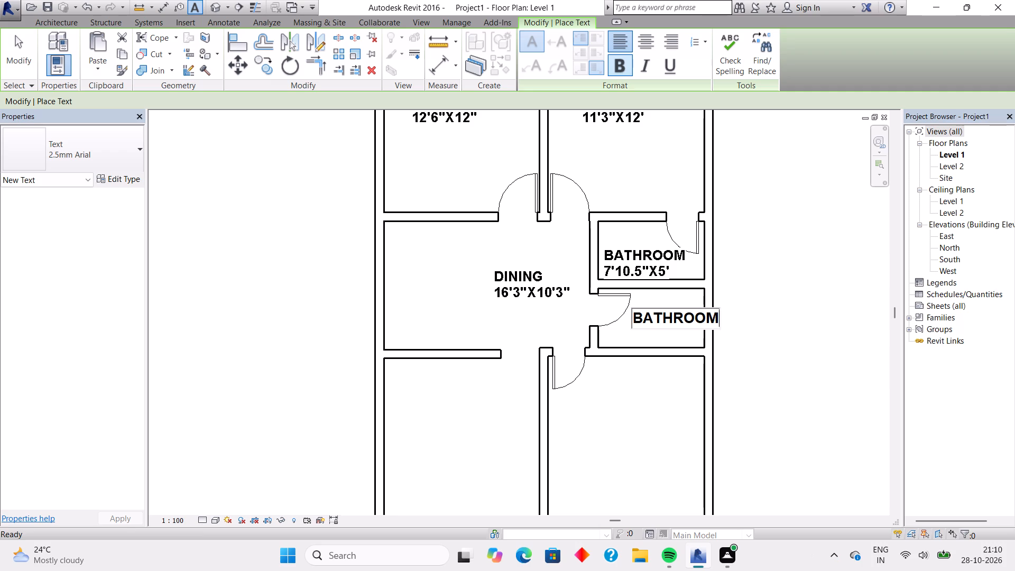
key(Return)
key(7)
key(apostrophe)
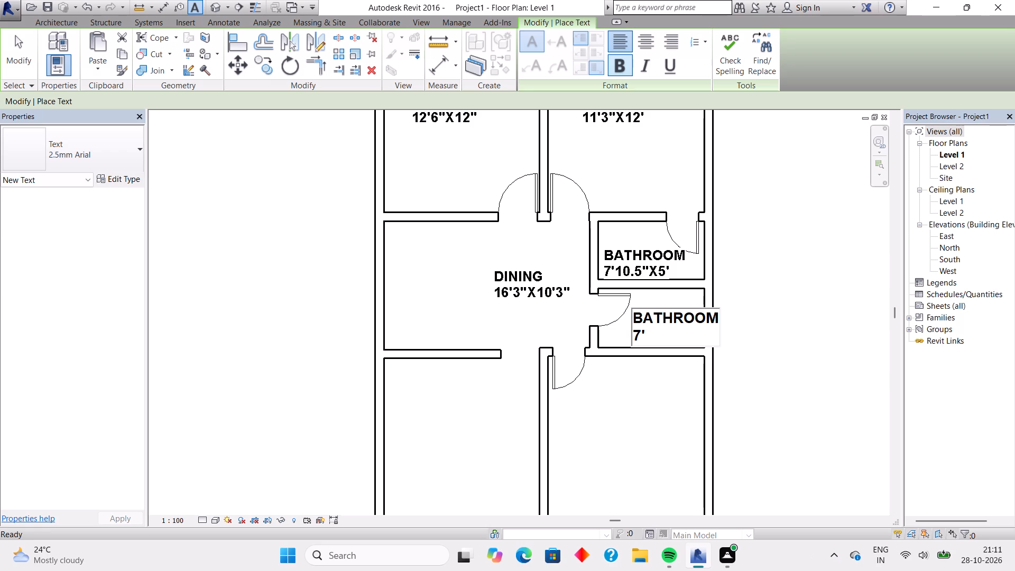
text(10)
text(.5)
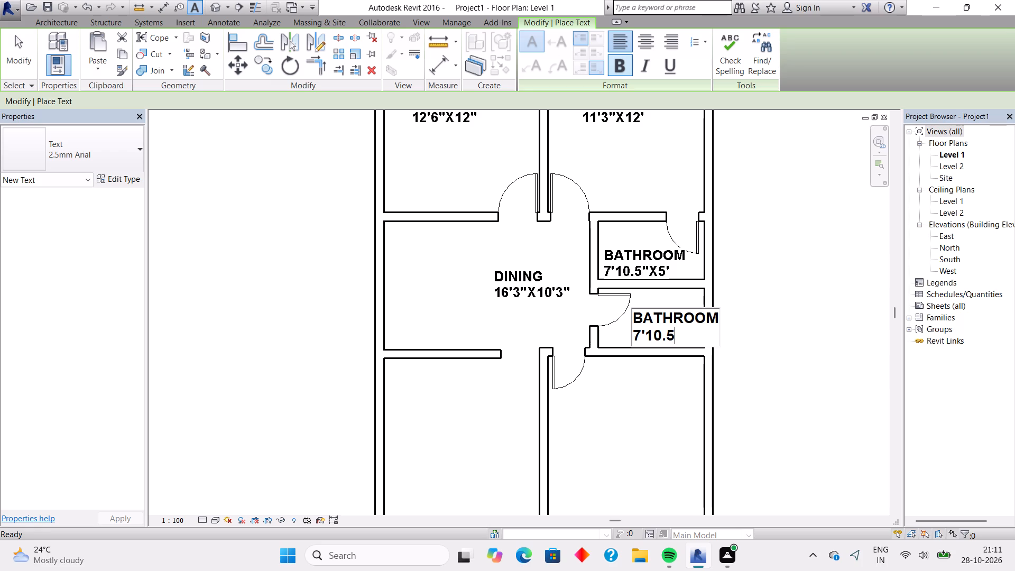
text("X)
key(5)
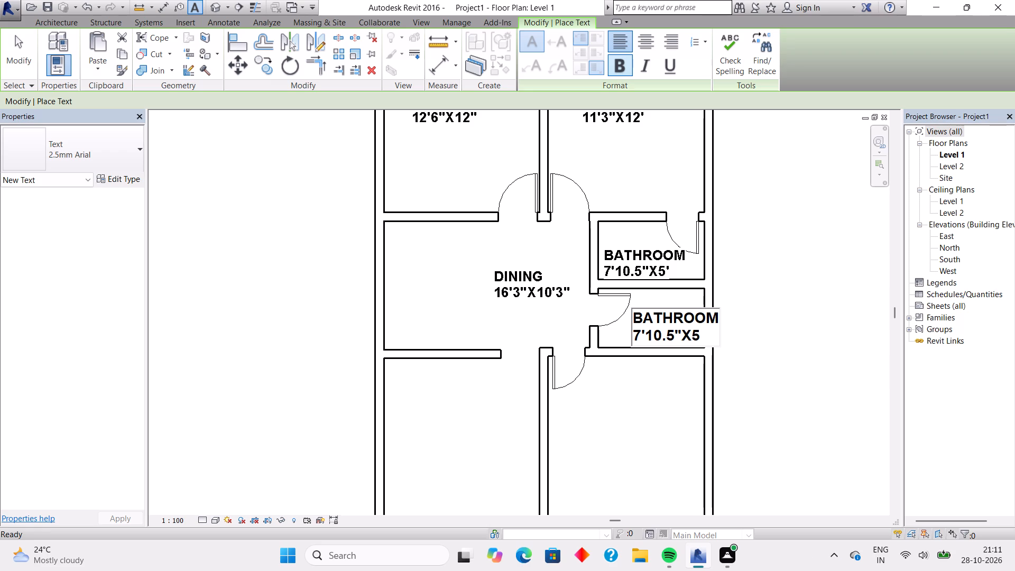
text('3)
key(apostrophe)
click(433, 433)
Add a bold two-line text label reading KITCHEN and 12'6"X10' in the west room south of the dining space.
click(433, 433)
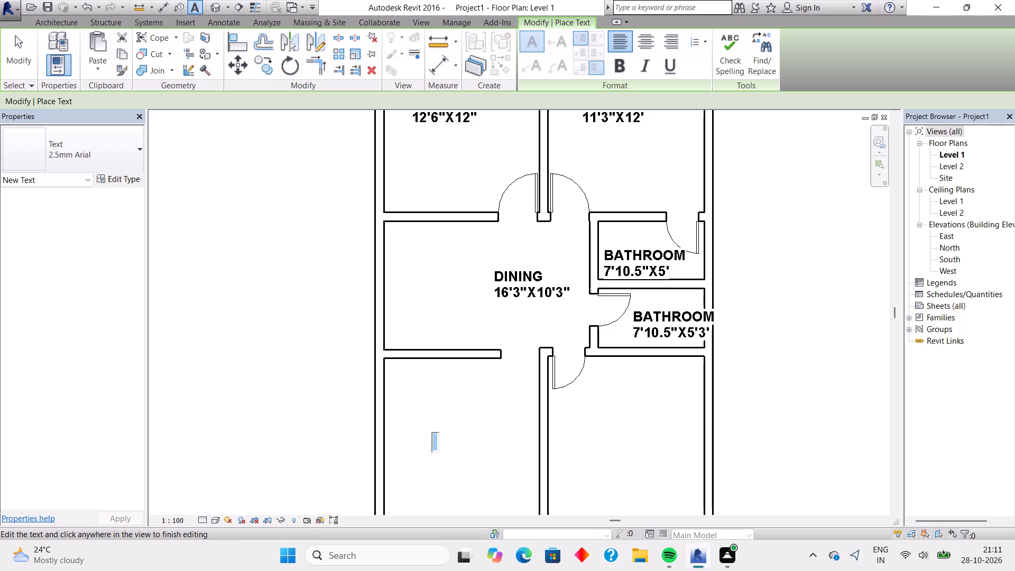
click(618, 72)
text(KITCHEN)
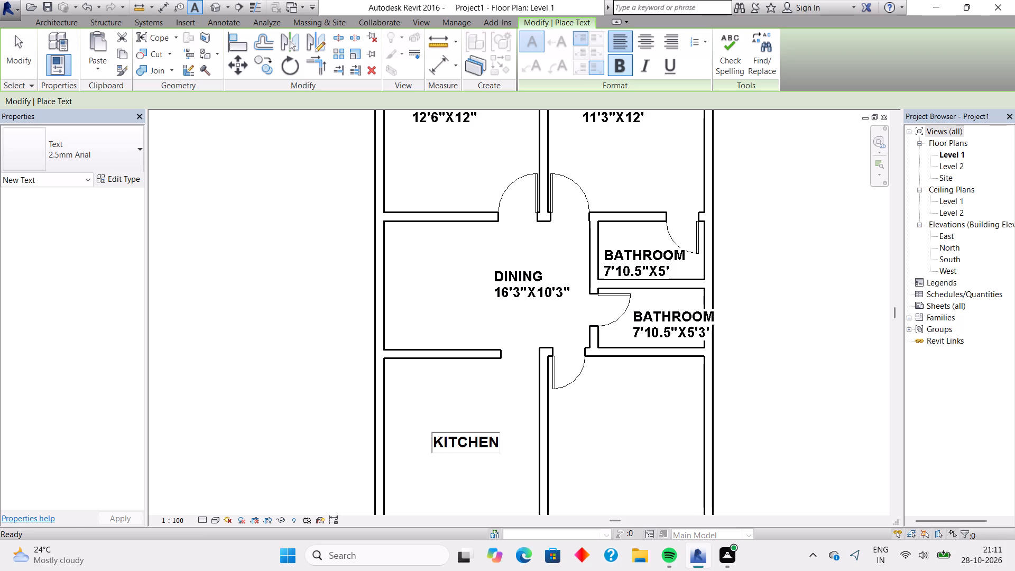
key(Return)
text(12)
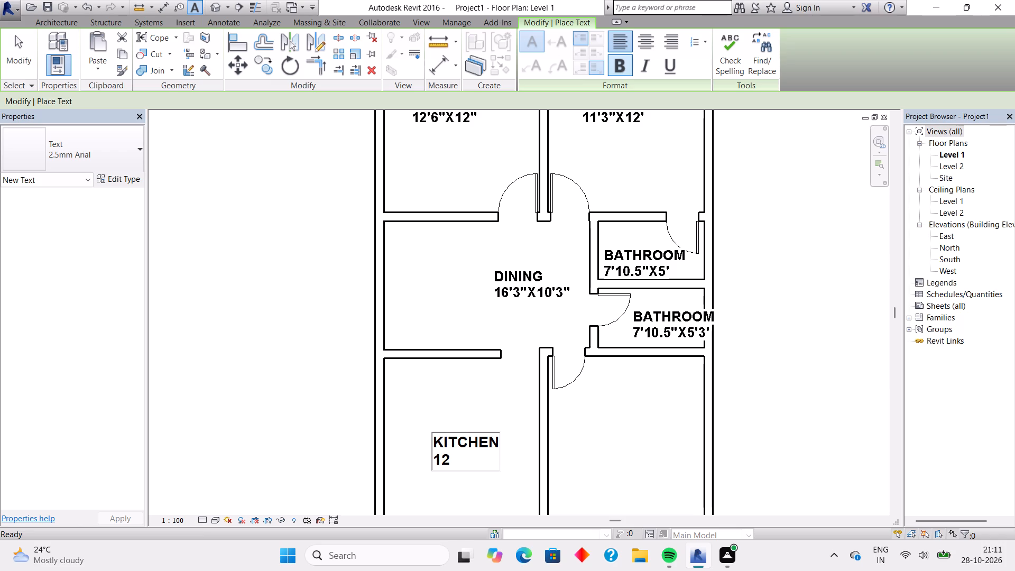
text('6)
key(shift+quotedbl)
key(x)
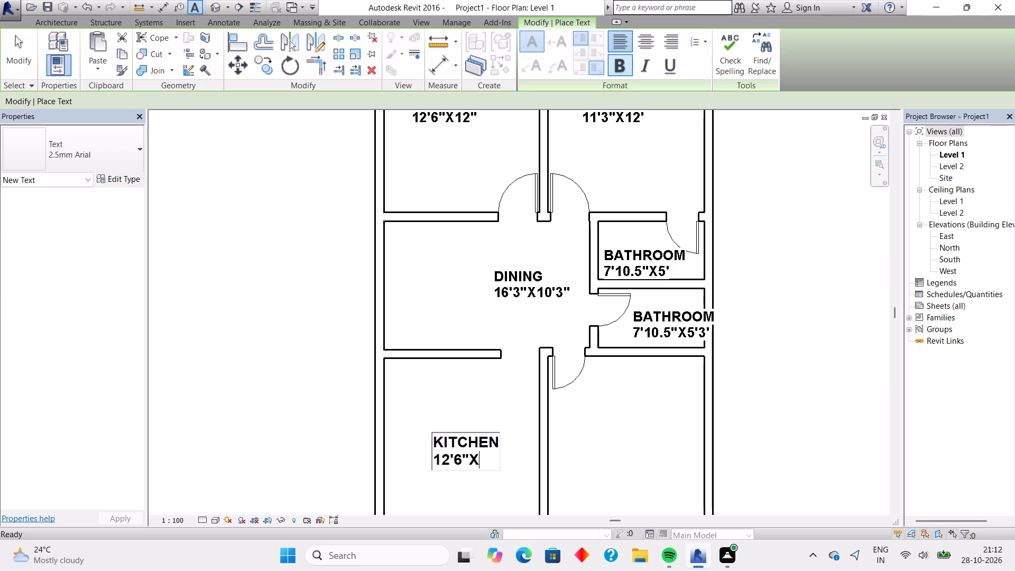
text(10)
key(apostrophe)
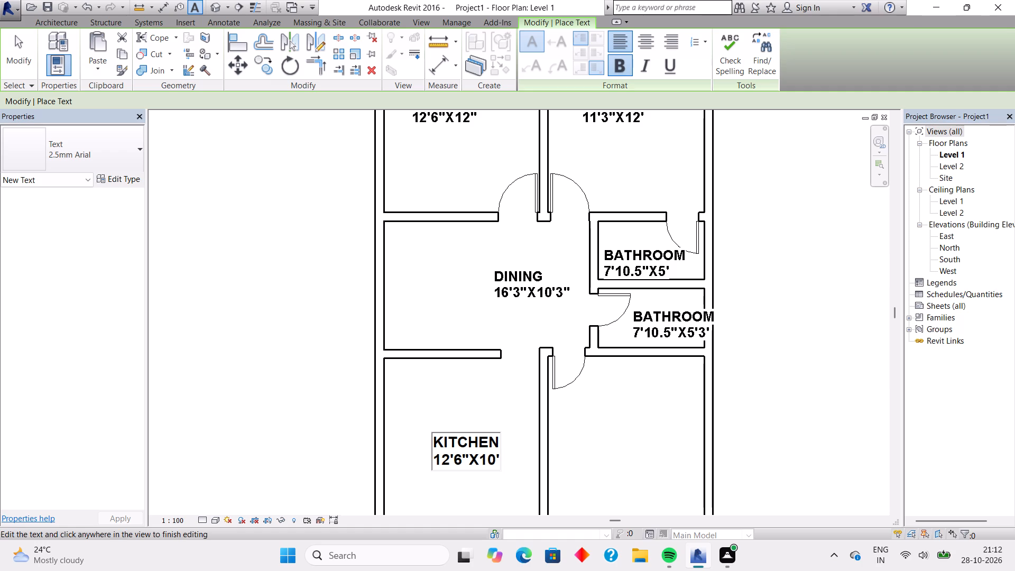
Add a bold two-line text label reading LIVING and 11'3"X17'6' in the east room south of the bathrooms.
click(598, 435)
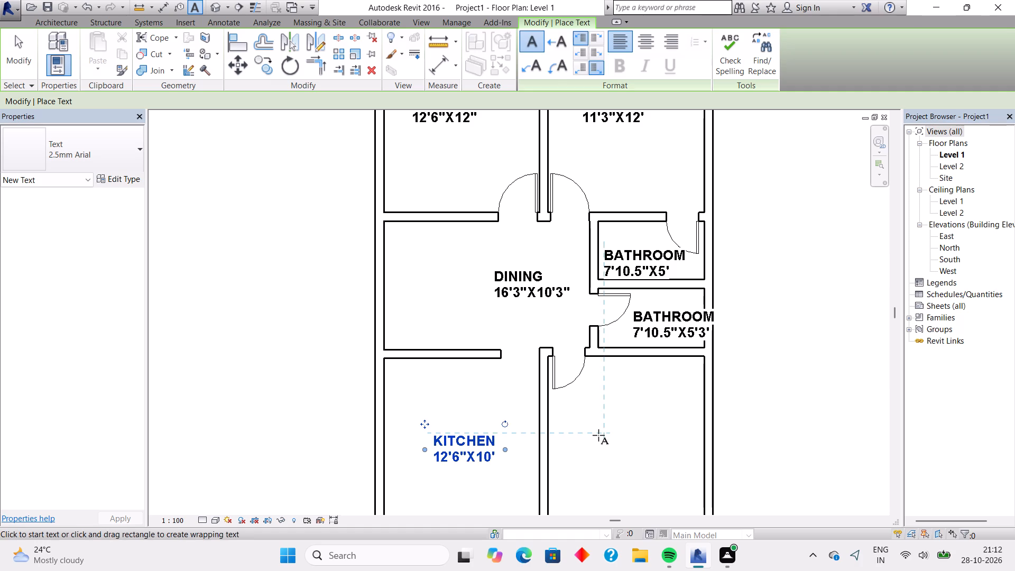
click(598, 435)
click(620, 68)
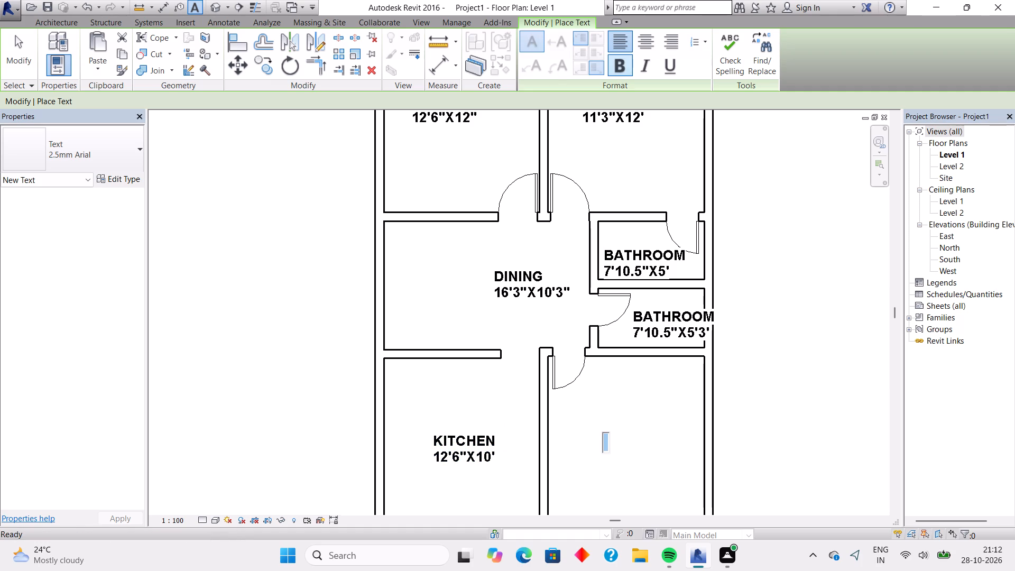
text(LIVING)
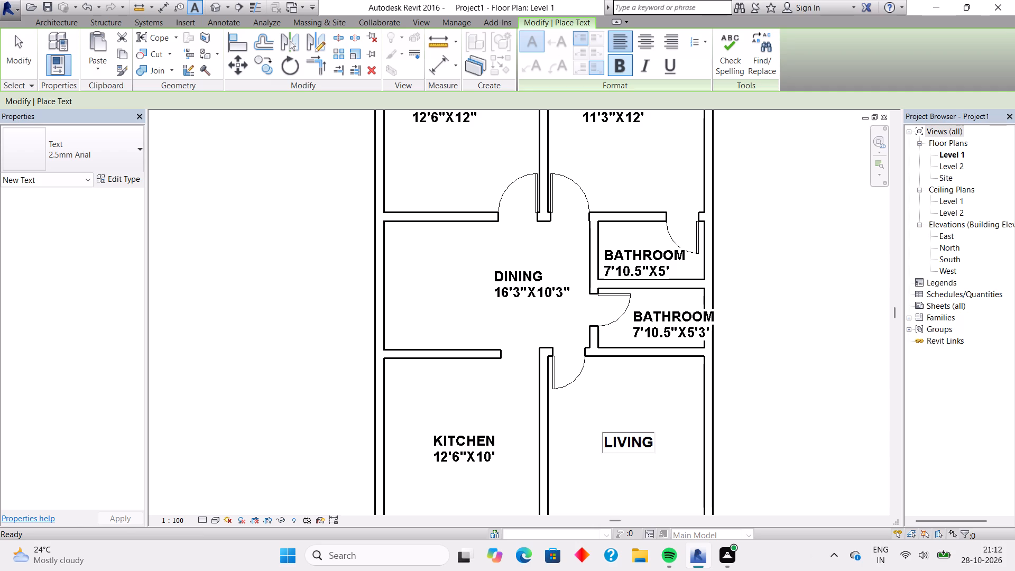
key(Return)
text(11)
text('3)
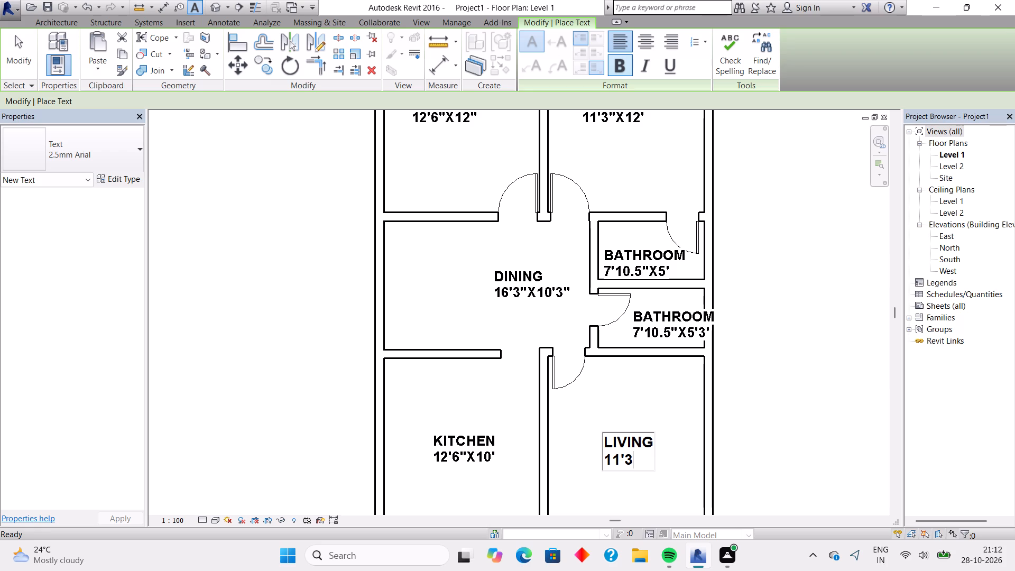
text("X)
text(17)
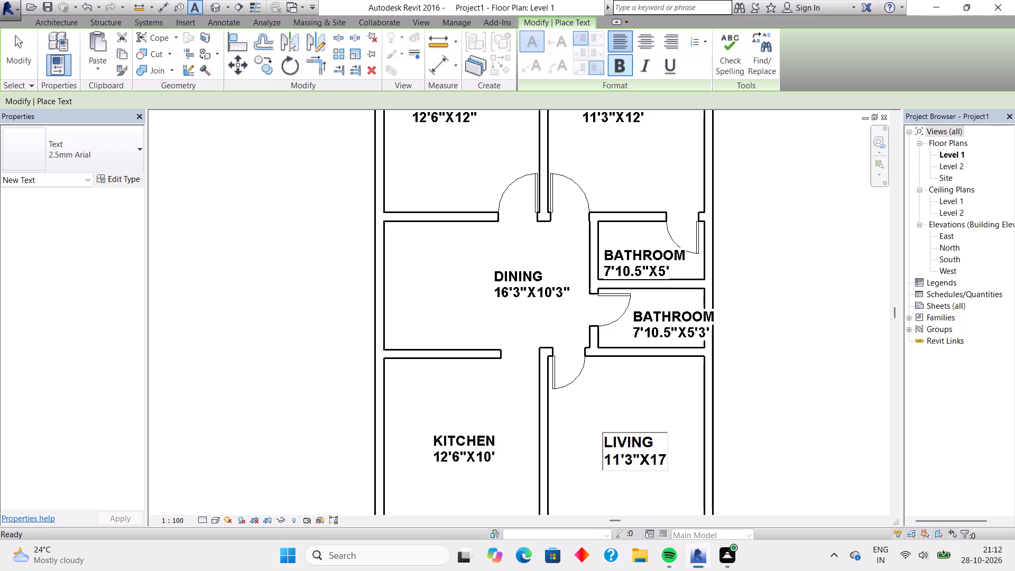
key(apostrophe)
key(6)
key(shift+quotedbl)
key(BackSpace)
key(apostrophe)
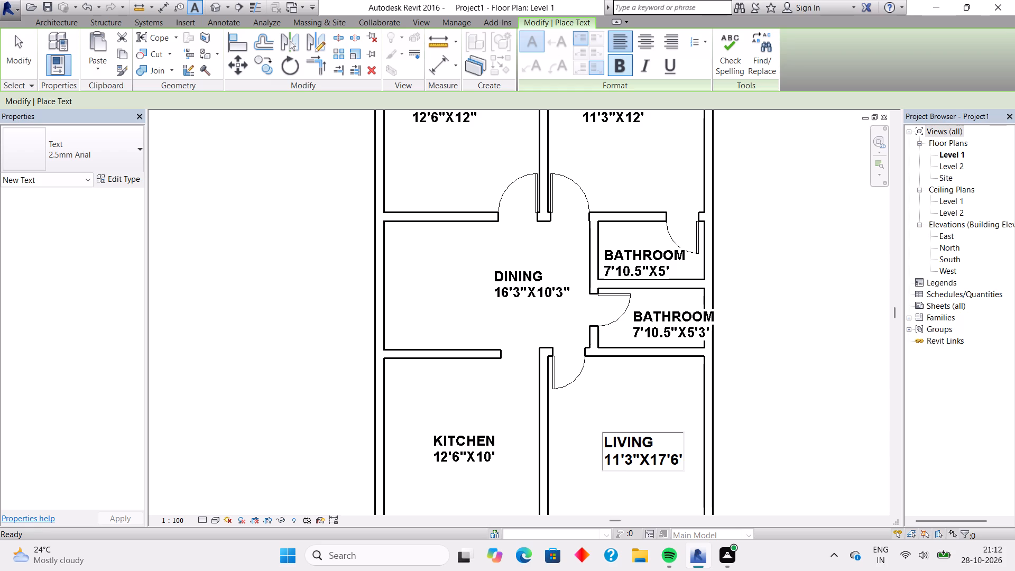
click(625, 385)
Add a bold two-line text label reading PARKING and 12'6"X14'9" in the southernmost space below the kitchen.
scroll(625, 385, down, 2)
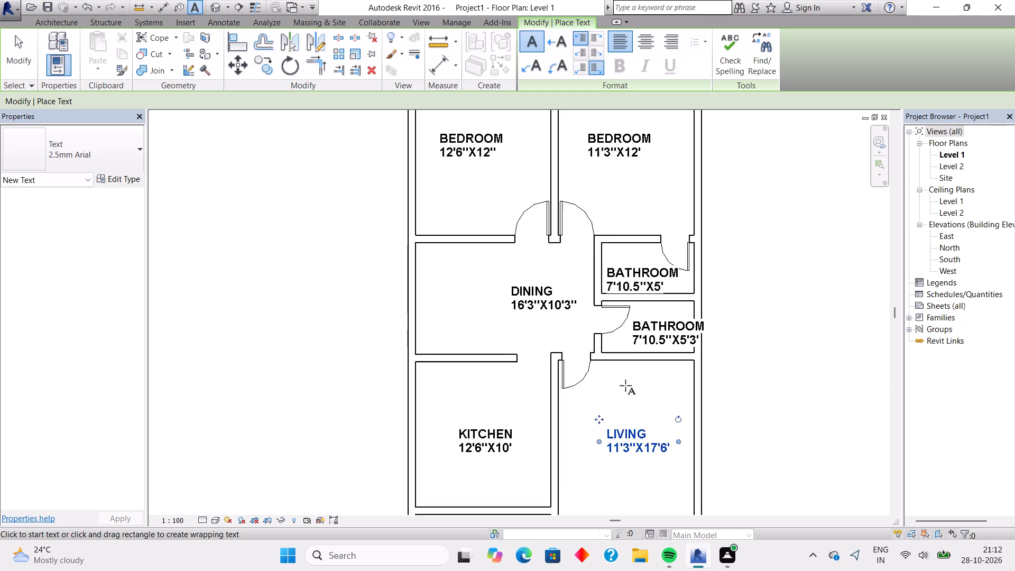
scroll(625, 385, down, 2)
middle_drag(624, 380, 597, 194)
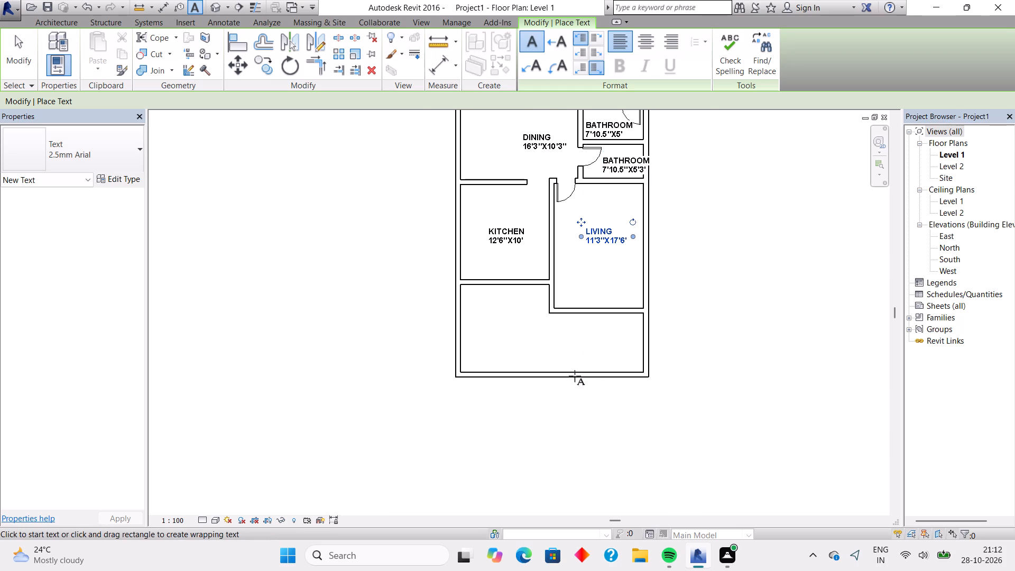
click(490, 314)
click(613, 70)
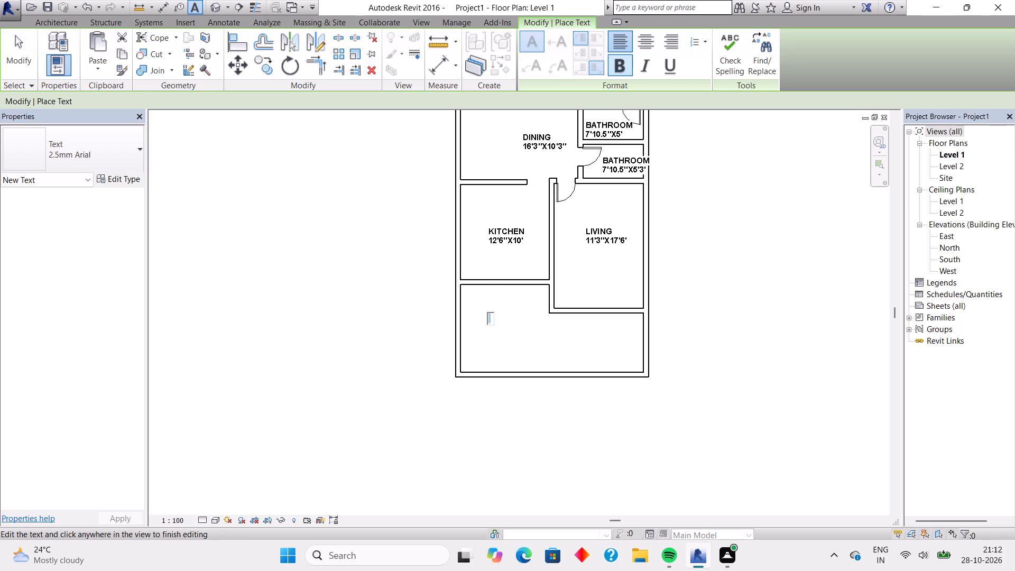
text(PAR)
text(KING)
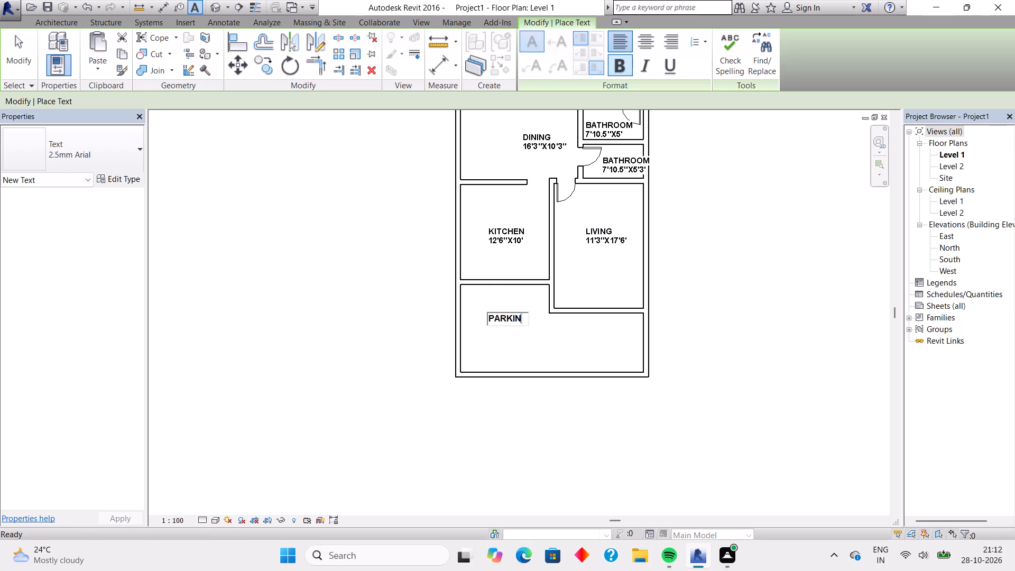
key(Return)
text(12)
text('6)
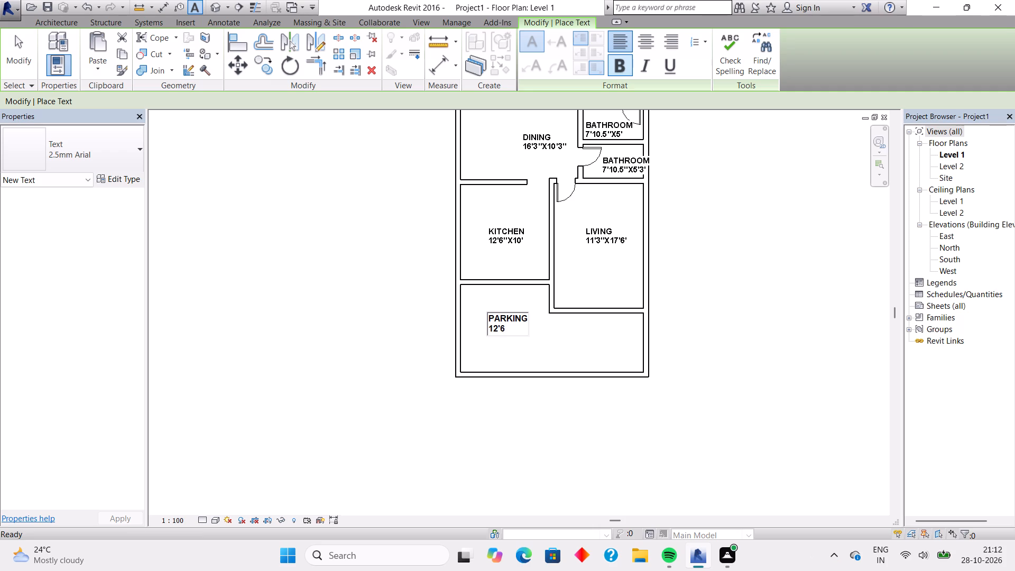
text("X)
text(15)
key(BackSpace)
key(4)
key(apostrophe)
text(9")
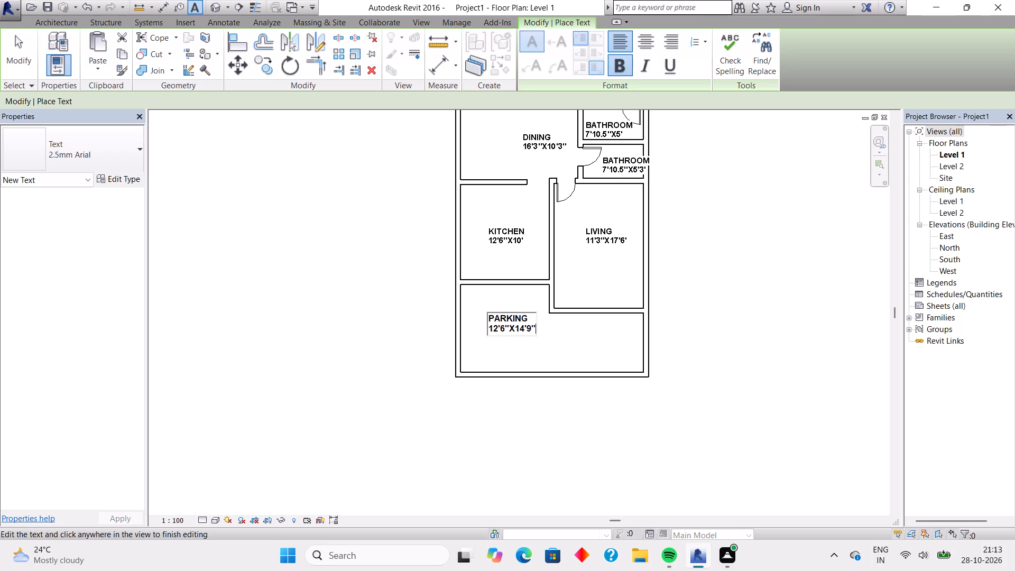
click(745, 334)
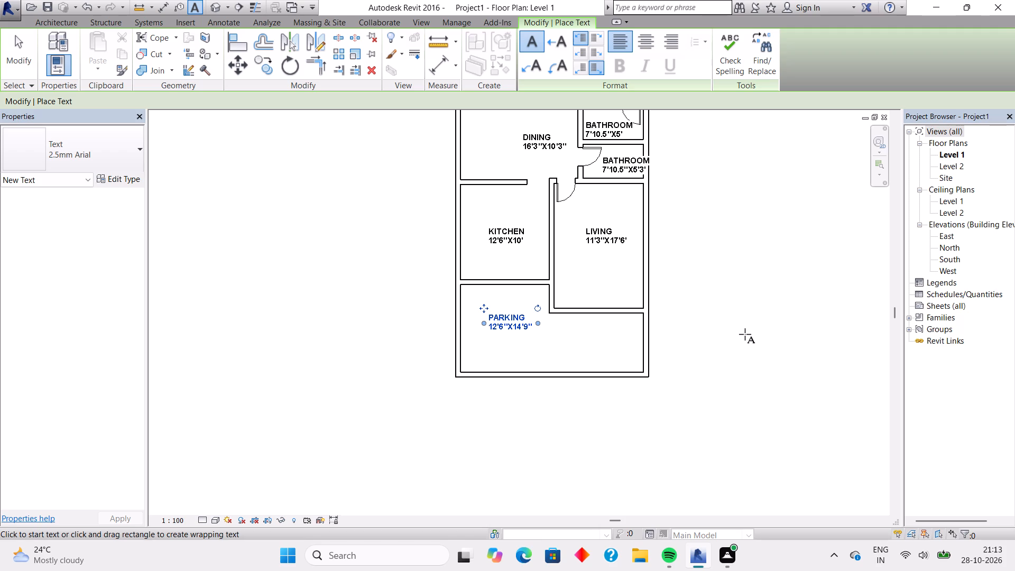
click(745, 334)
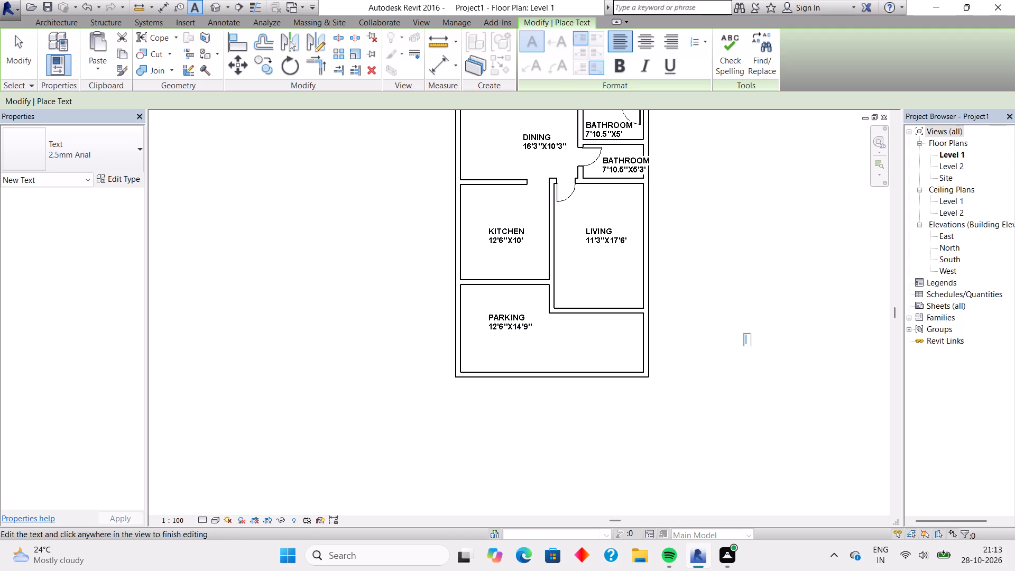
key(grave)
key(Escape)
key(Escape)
Nudge the DINING label three increments west and three increments north within its room.
click(545, 148)
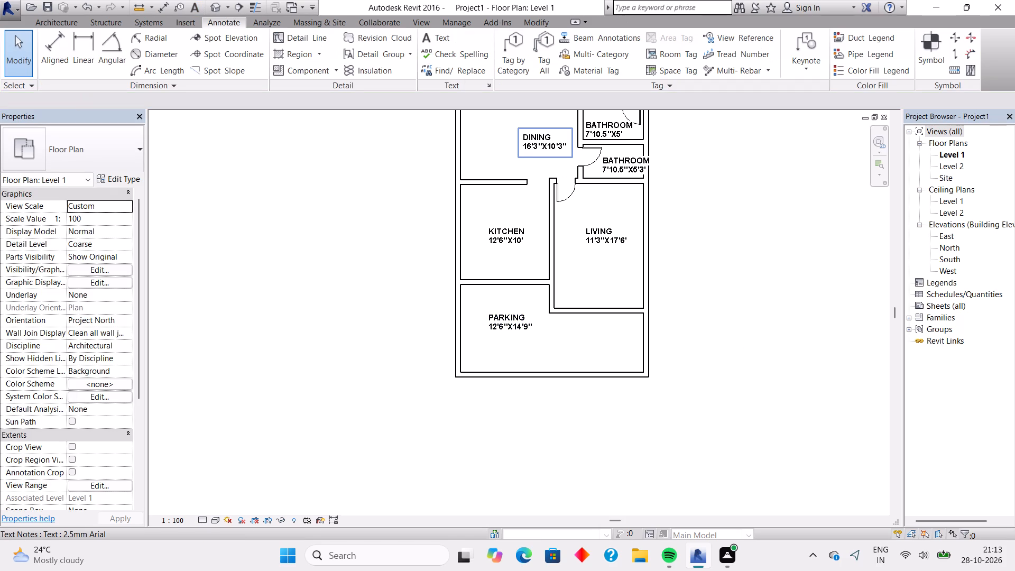
key(Left)
key(Left)
key(Left)
key(Up)
key(Up)
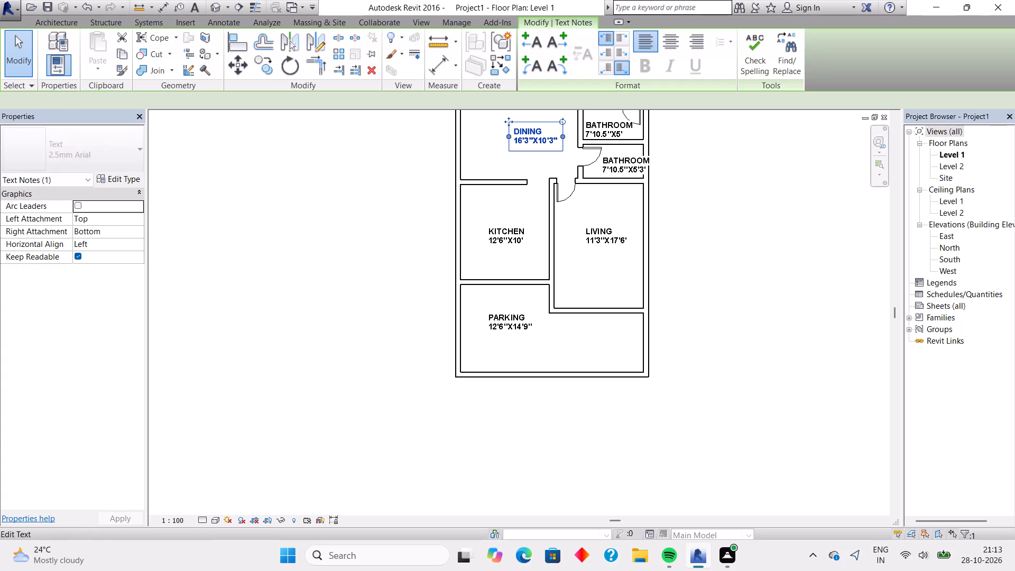
key(Up)
Nudge the lower BATHROOM label two increments west, further into its room.
scroll(545, 148, down, 4)
scroll(641, 174, up, 2)
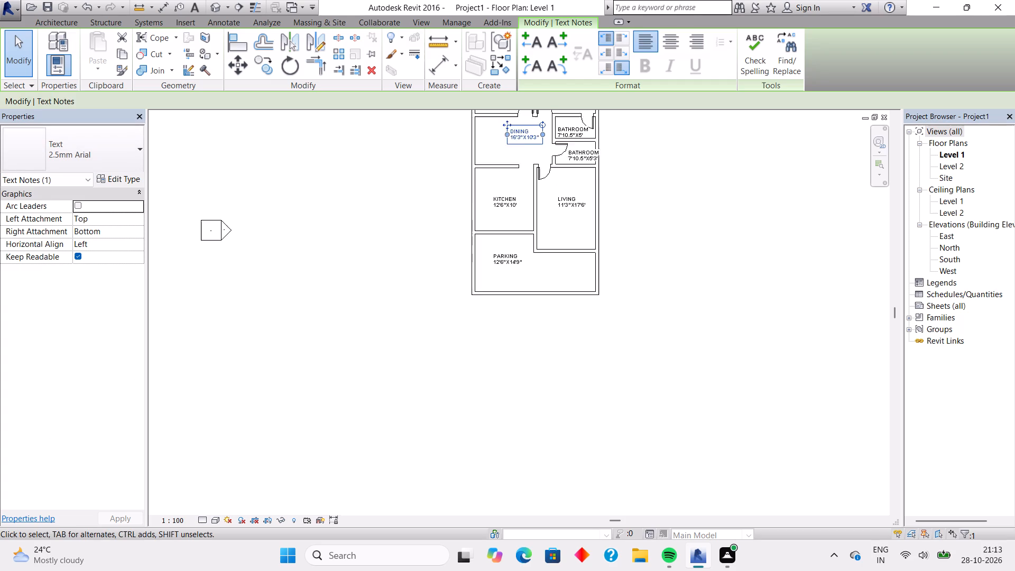
scroll(641, 174, up, 3)
click(548, 142)
key(Left)
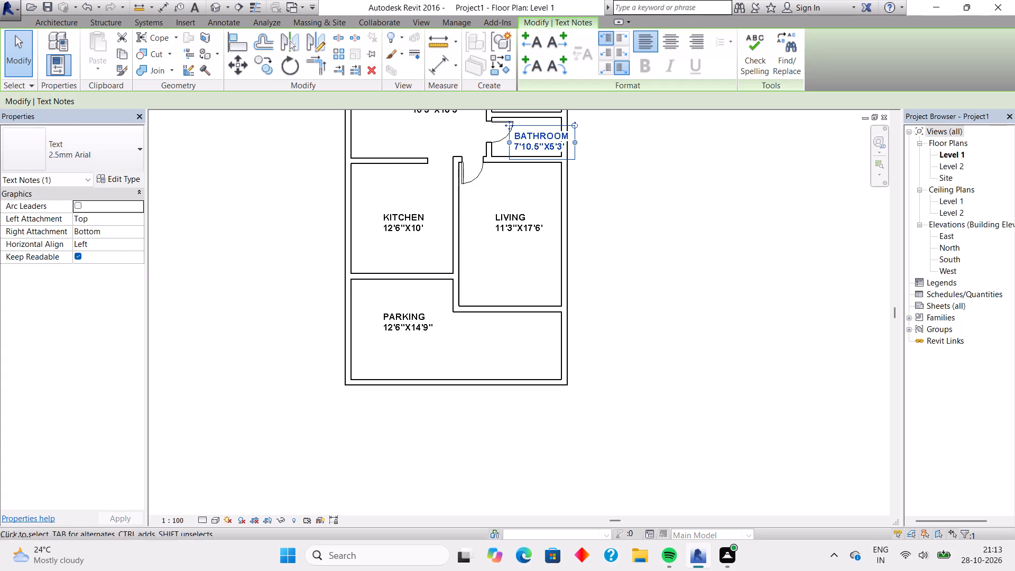
key(Left)
Nudge the DINING label three more increments west and two increments south, closer to the centre of its room.
scroll(548, 142, down, 3)
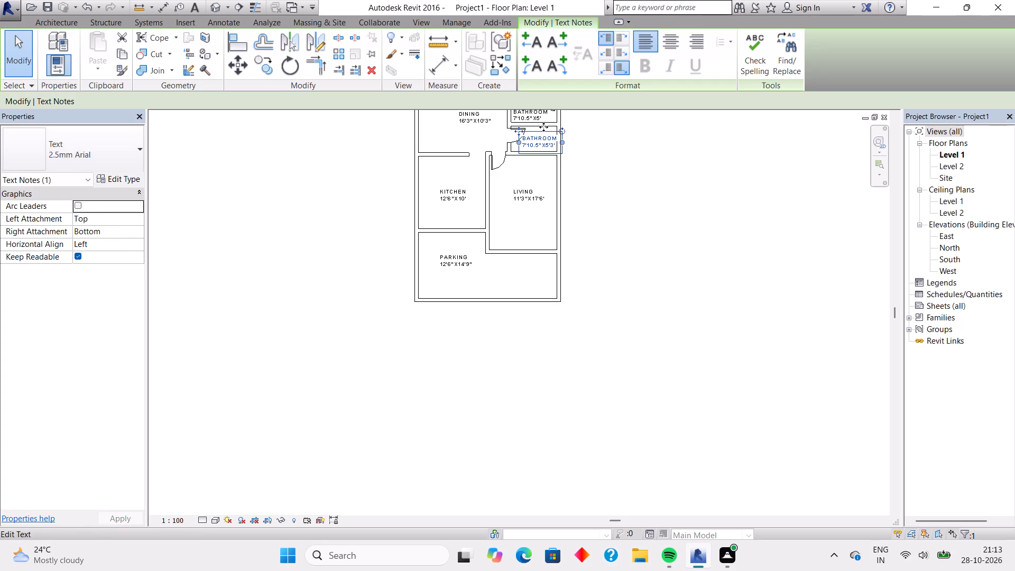
middle_drag(549, 145, 670, 253)
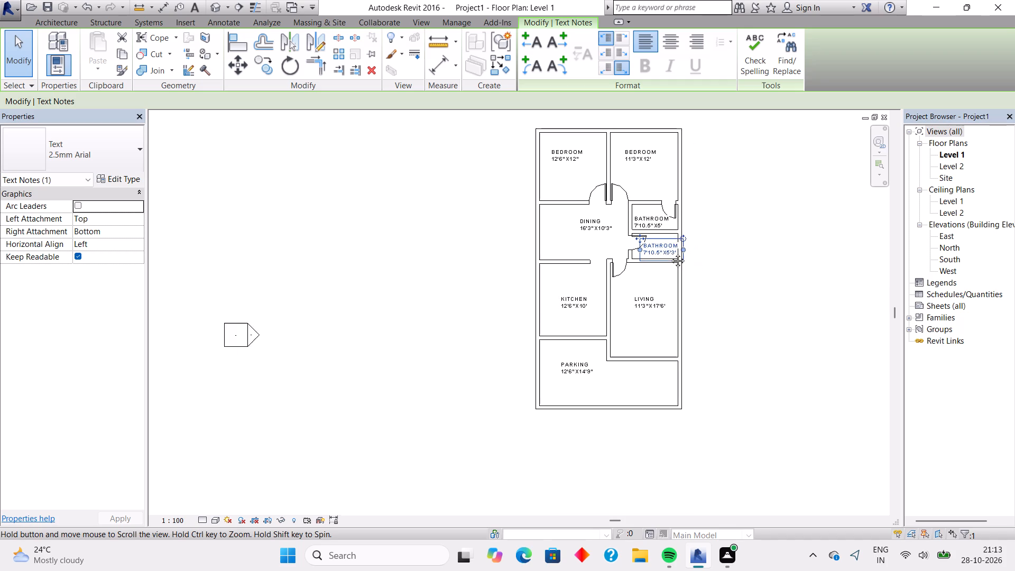
middle_drag(670, 253, 637, 264)
scroll(637, 264, up, 2)
click(549, 226)
key(Left)
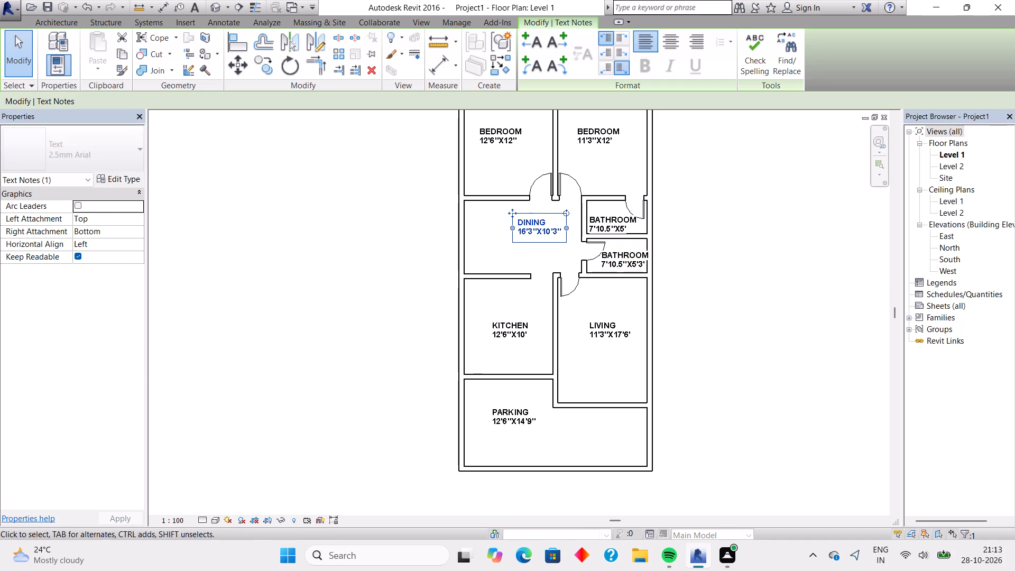
key(Left)
key(Left)
key(Down)
key(Down)
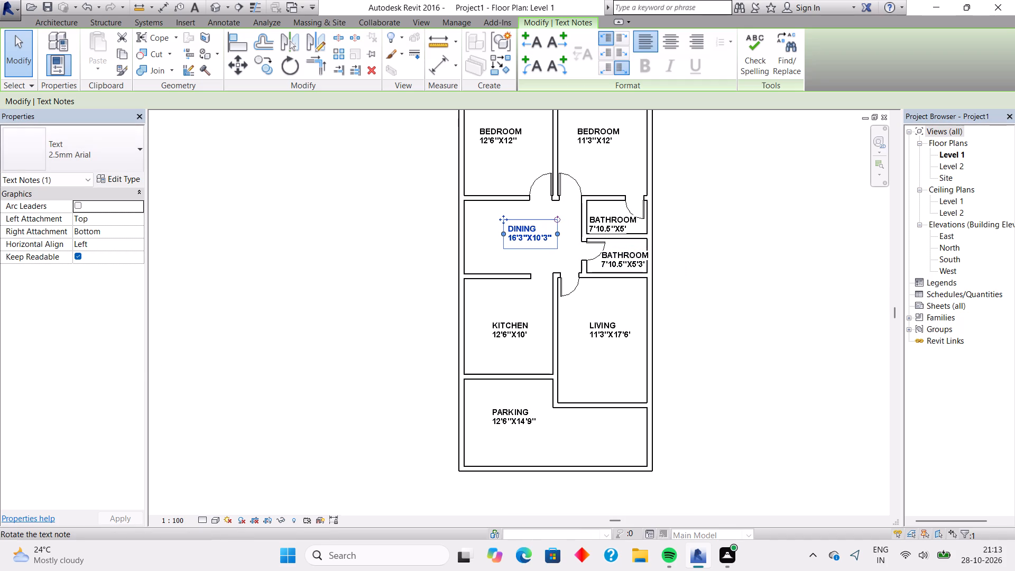
key(Escape)
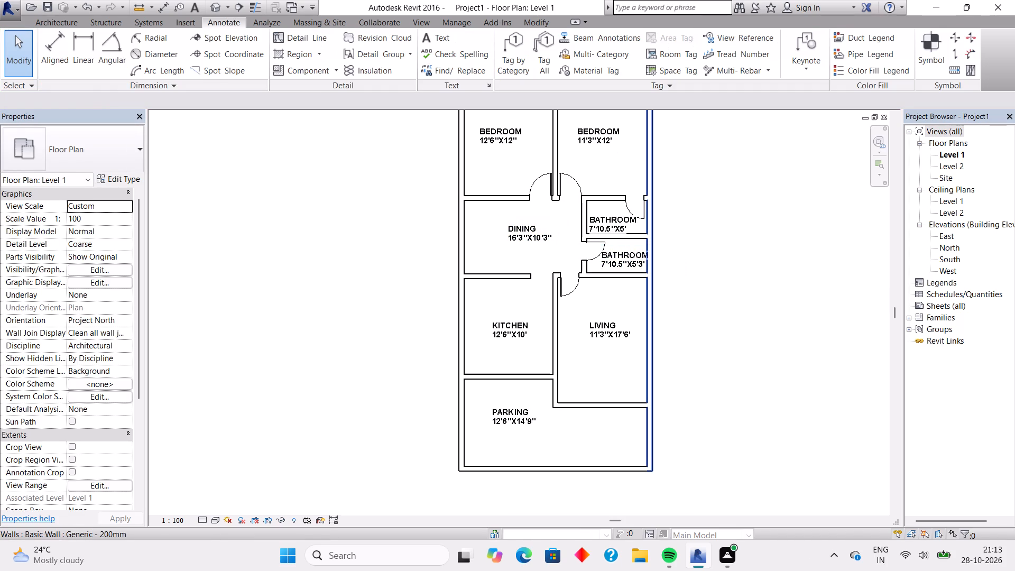
Load the M_Door-Double-Sliding family from the US Metric Doors library for door placement.
click(71, 19)
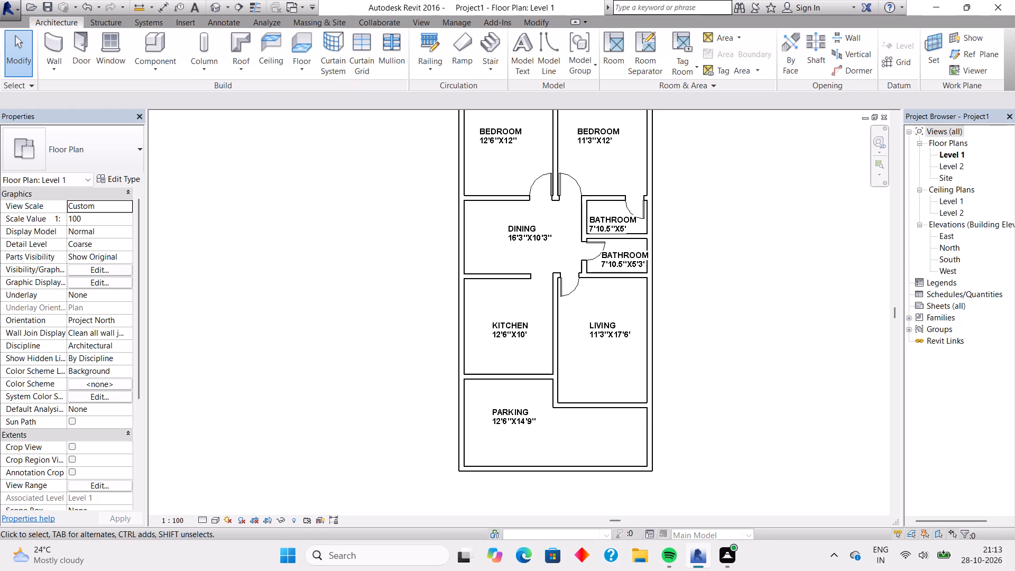
click(87, 50)
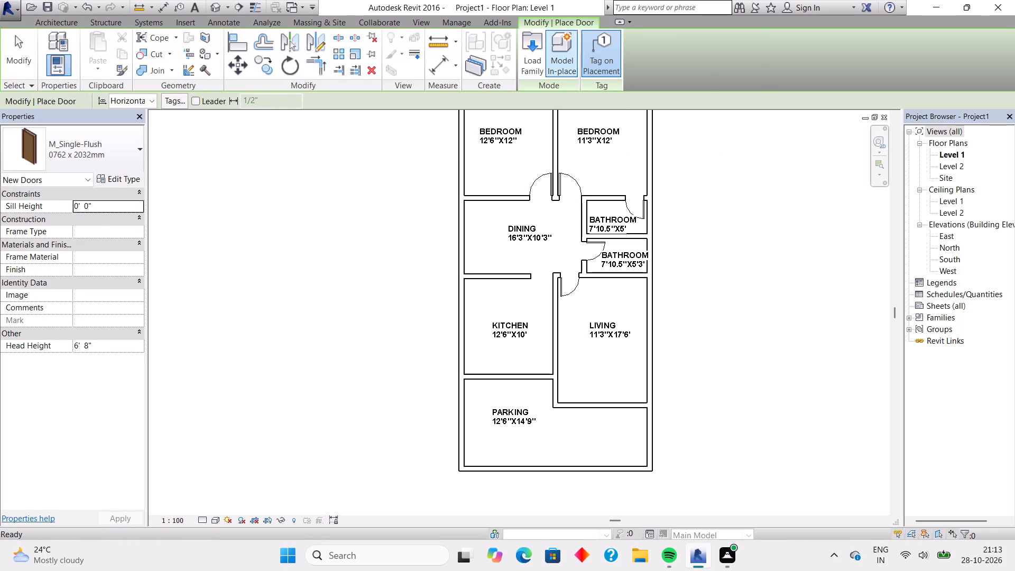
click(527, 43)
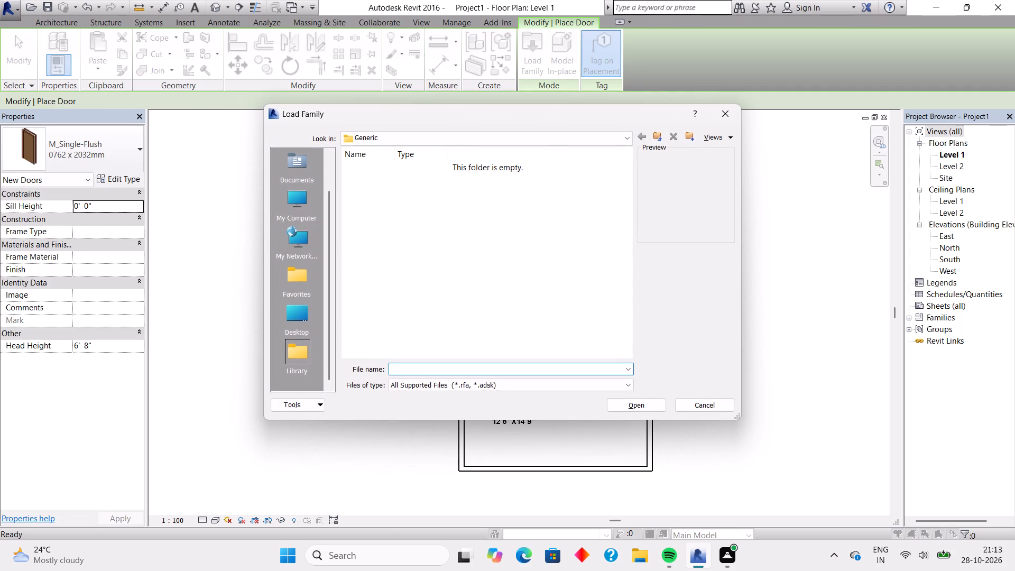
click(272, 209)
click(301, 198)
double_click(374, 200)
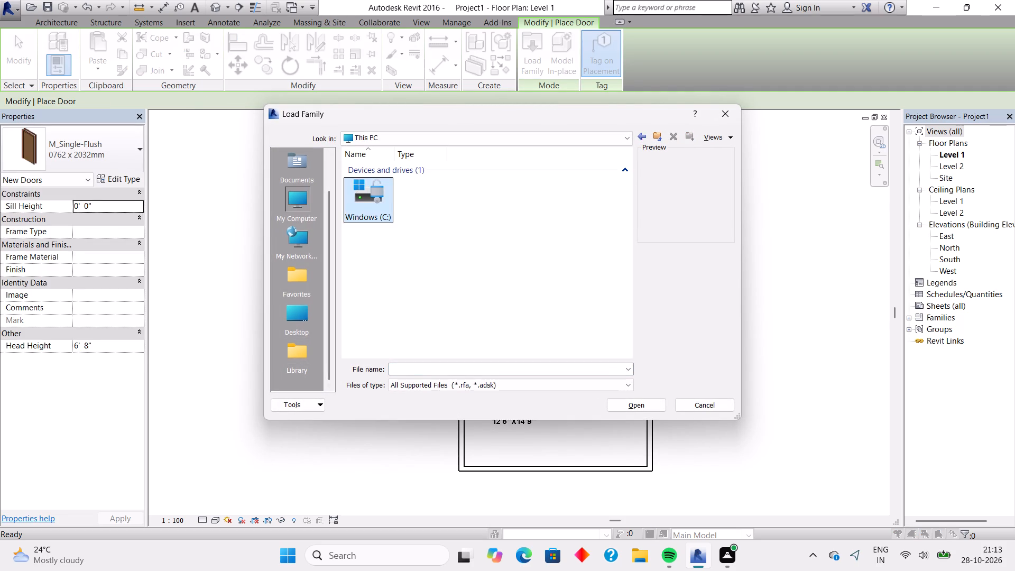
double_click(428, 193)
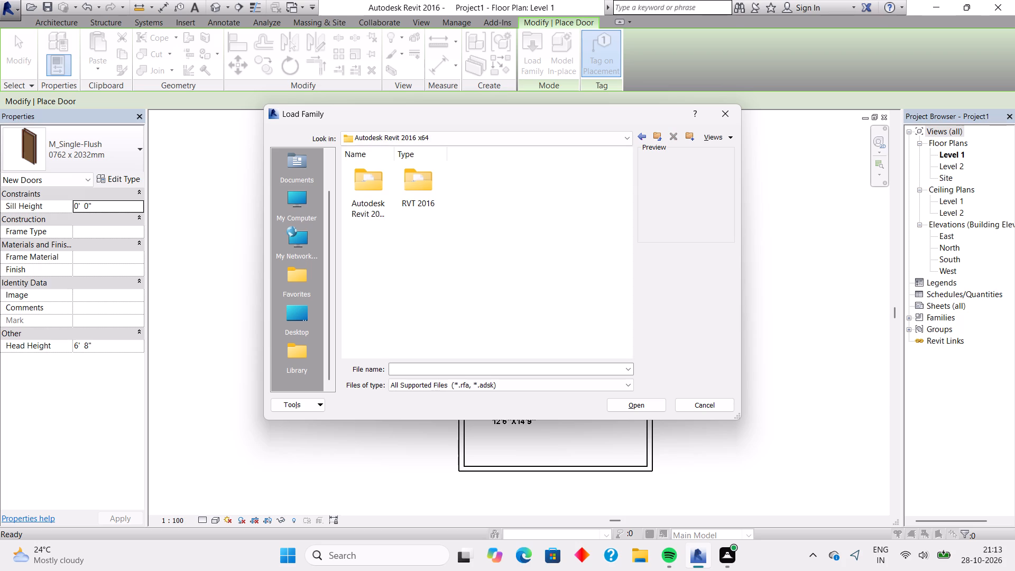
double_click(421, 187)
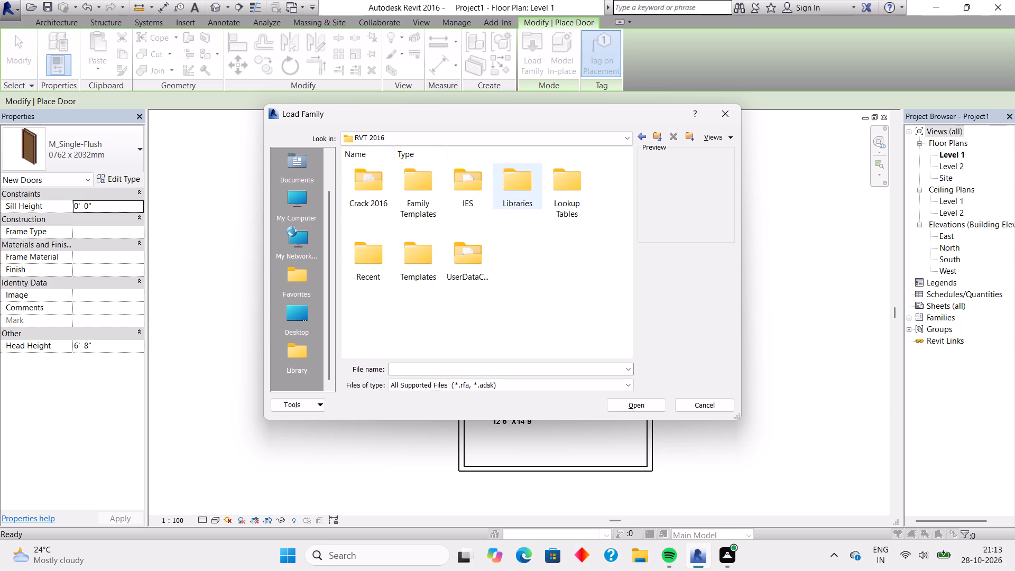
double_click(528, 185)
double_click(437, 205)
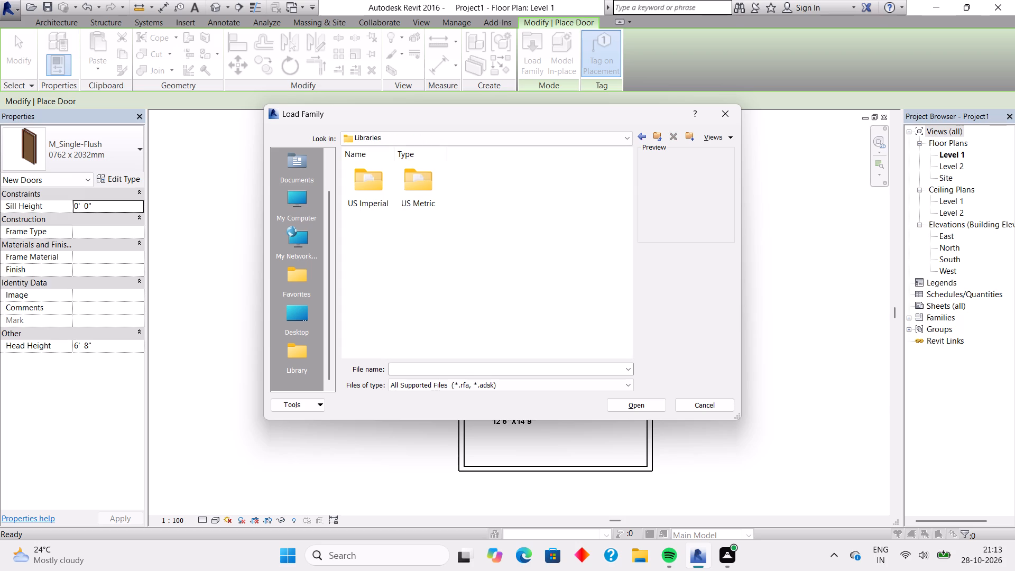
double_click(429, 192)
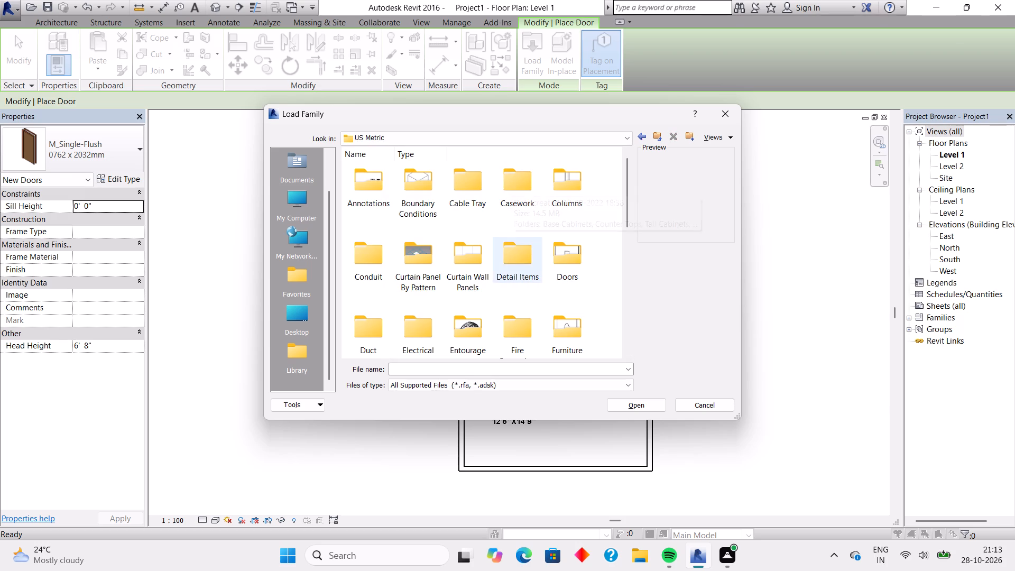
double_click(564, 269)
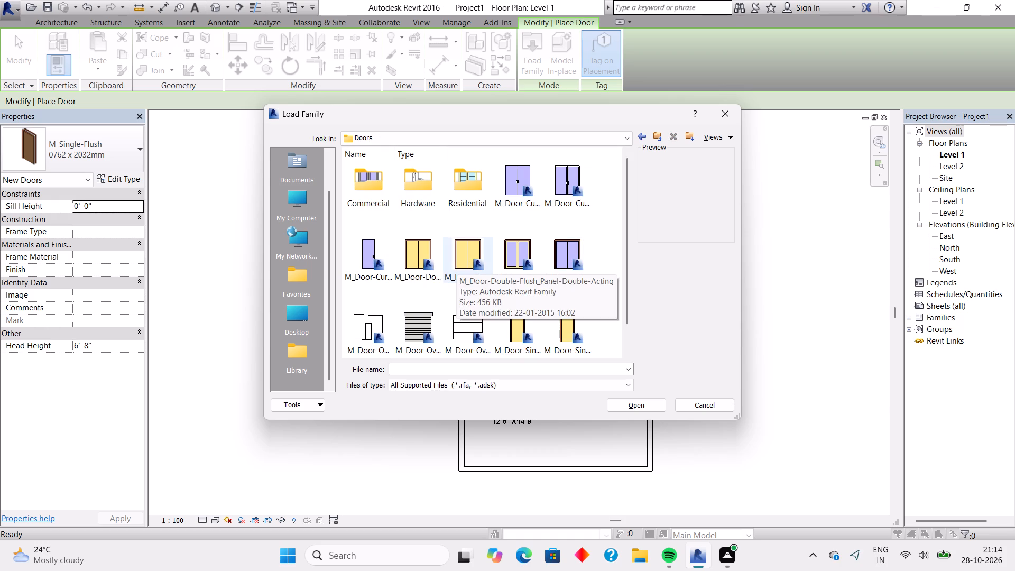
double_click(560, 255)
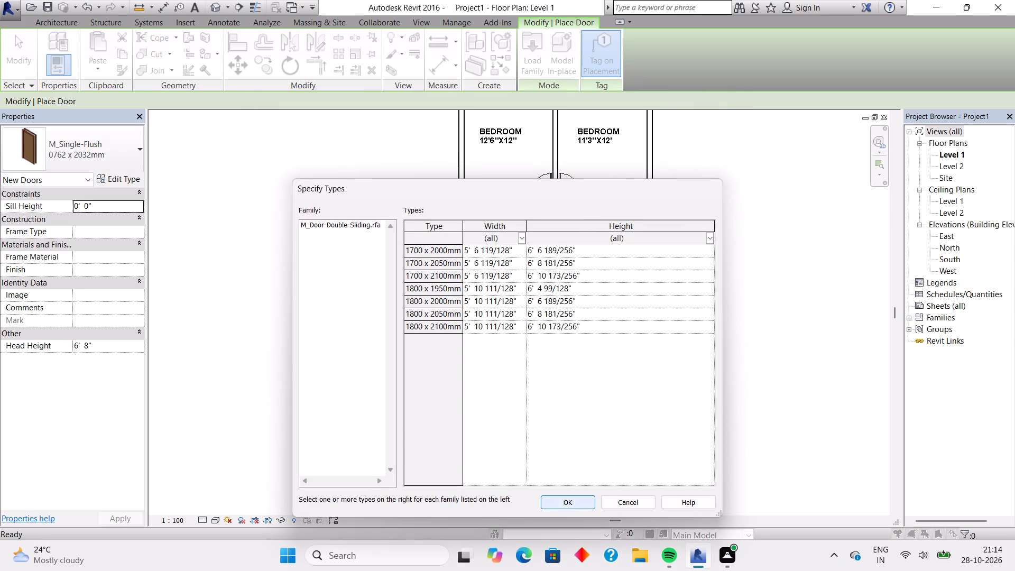
click(567, 498)
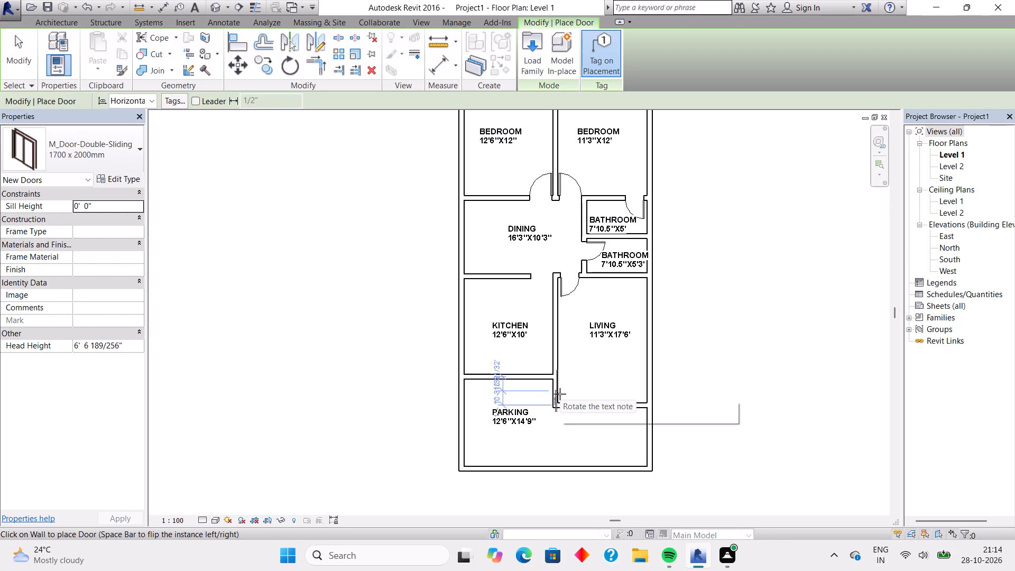
Place a 1700 x 2000mm double sliding door in the living room's south wall, centred about 3'-0" from its west end.
scroll(560, 394, up, 8)
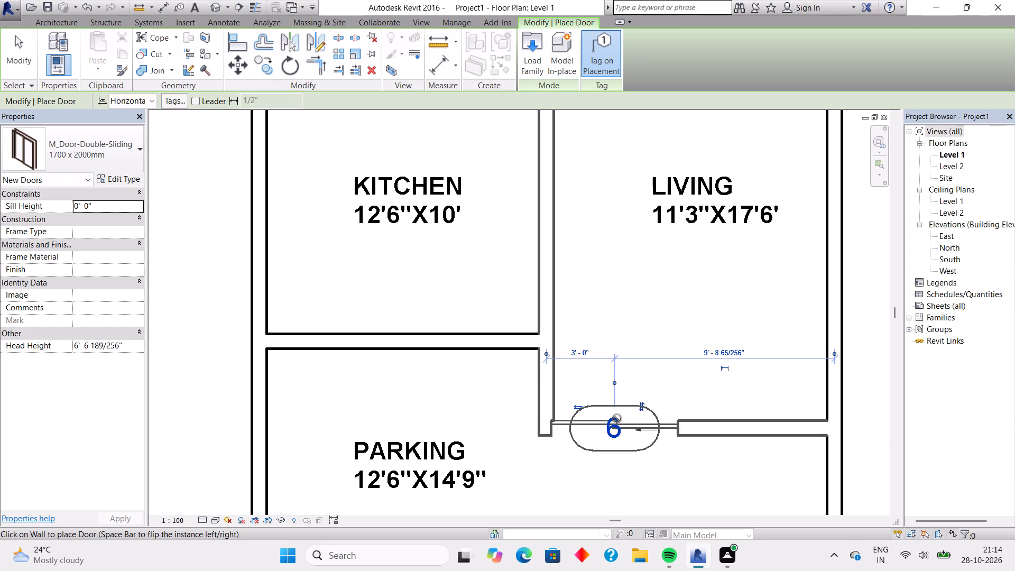
scroll(611, 340, up, 3)
scroll(611, 340, down, 1)
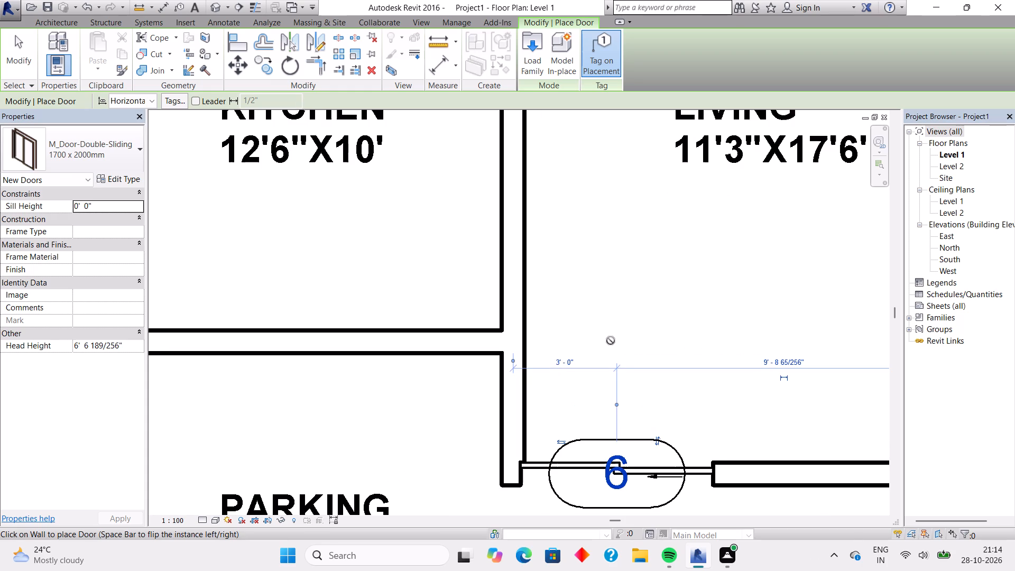
key(Escape)
key(Escape)
Delete the tag on the new sliding door between living and parking.
click(651, 486)
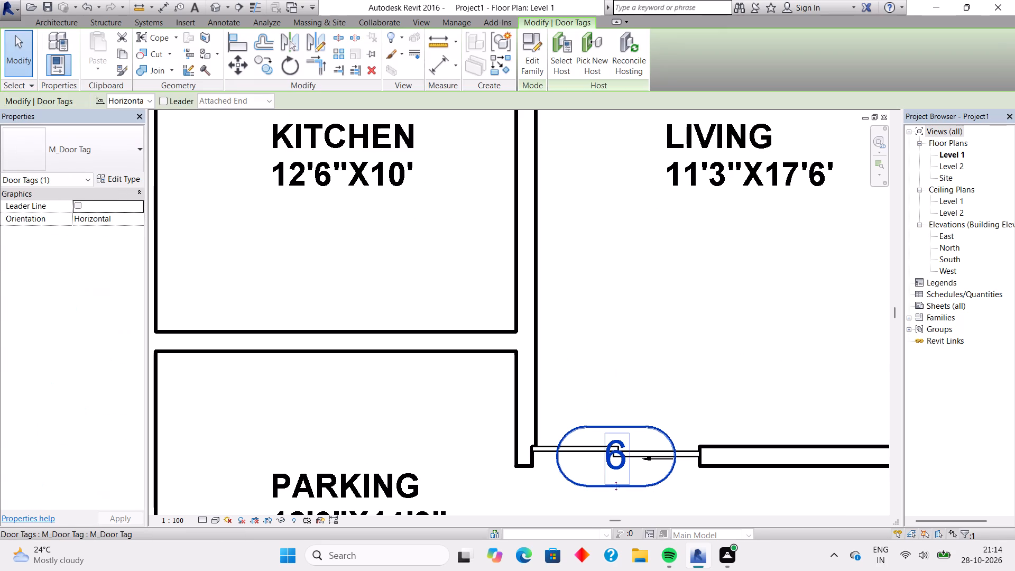
key(Delete)
Start an assembled stair from Level 1 to Level 2 for the parking space.
scroll(651, 486, down, 4)
middle_drag(651, 486, 628, 294)
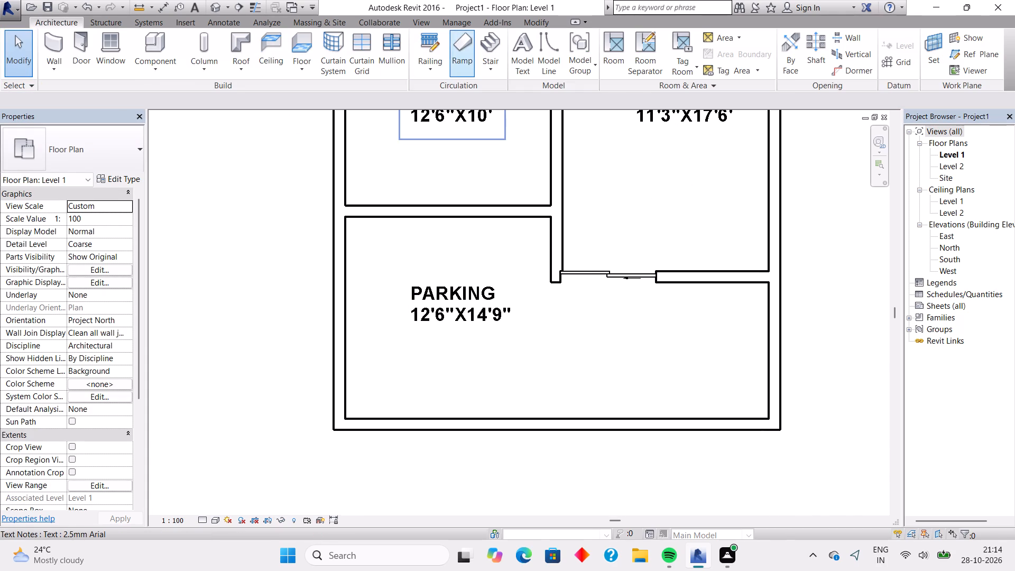
click(480, 44)
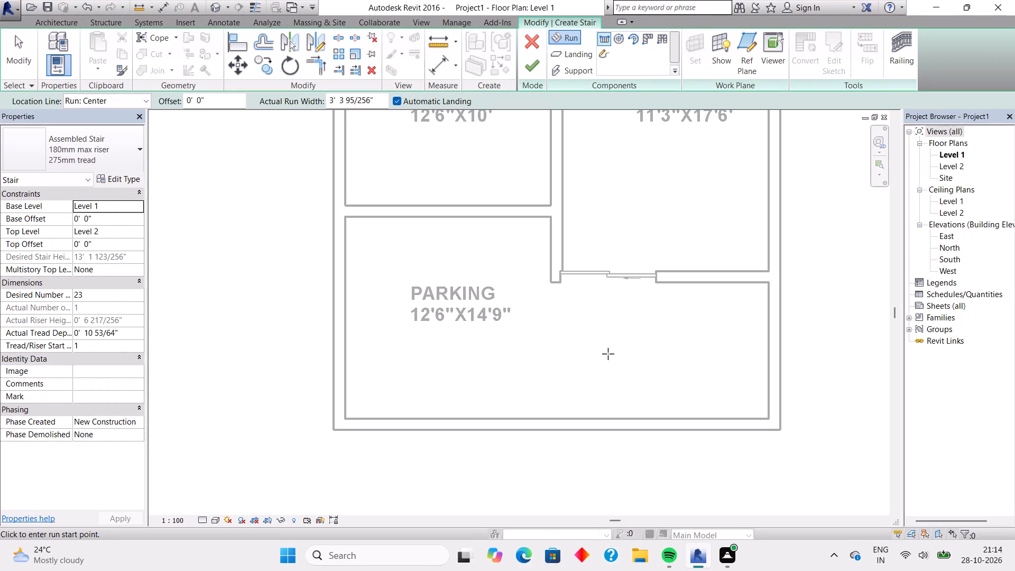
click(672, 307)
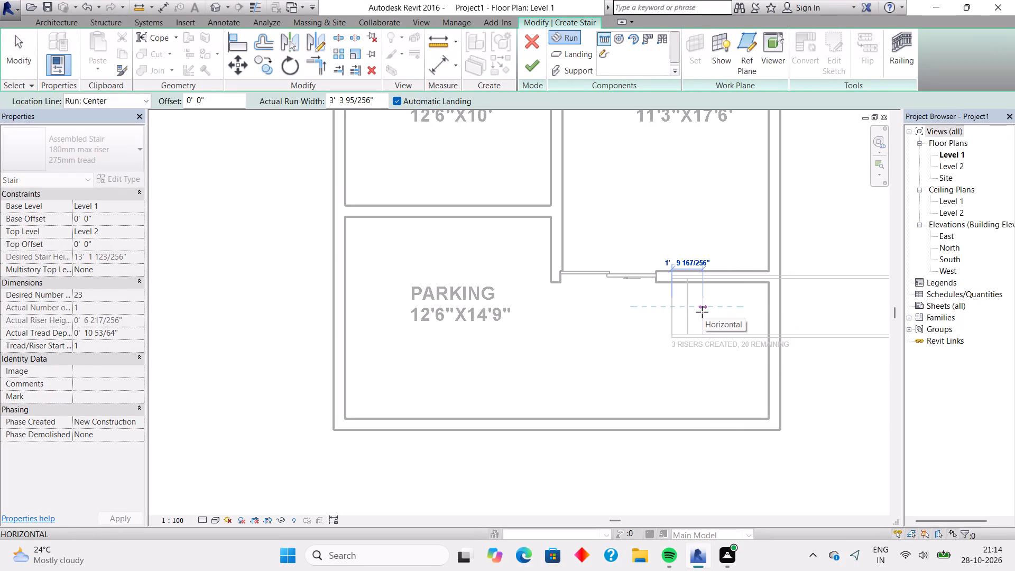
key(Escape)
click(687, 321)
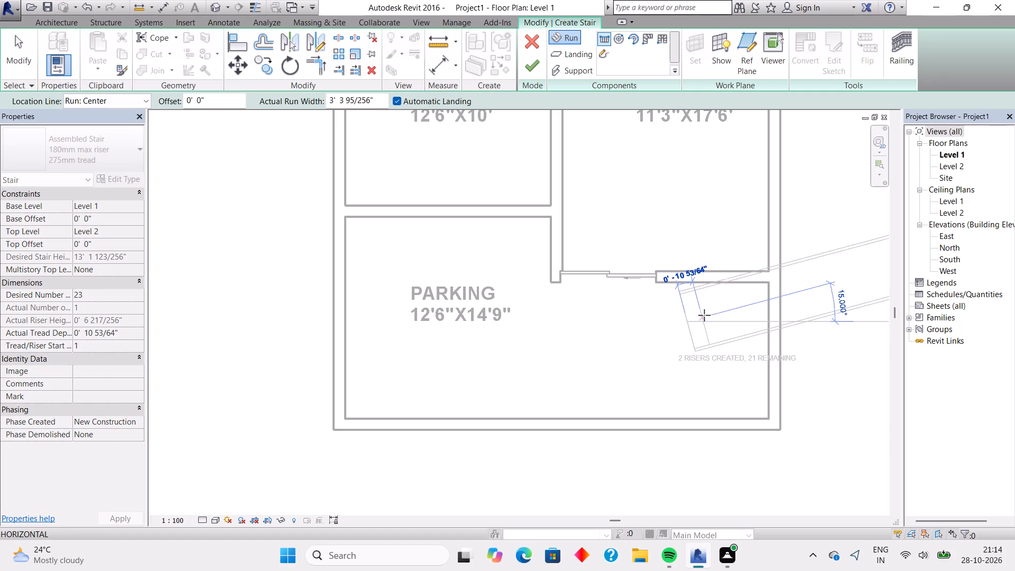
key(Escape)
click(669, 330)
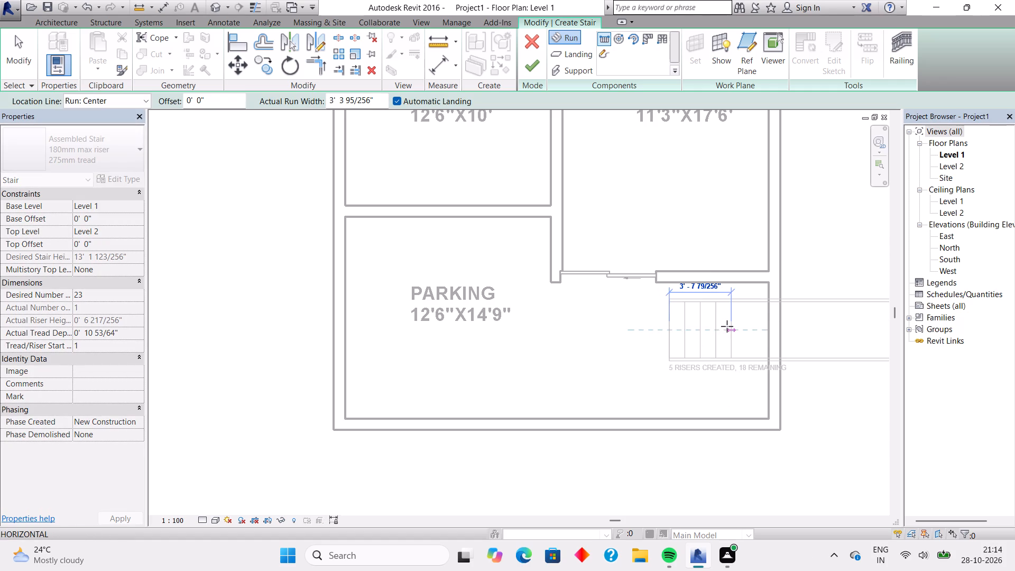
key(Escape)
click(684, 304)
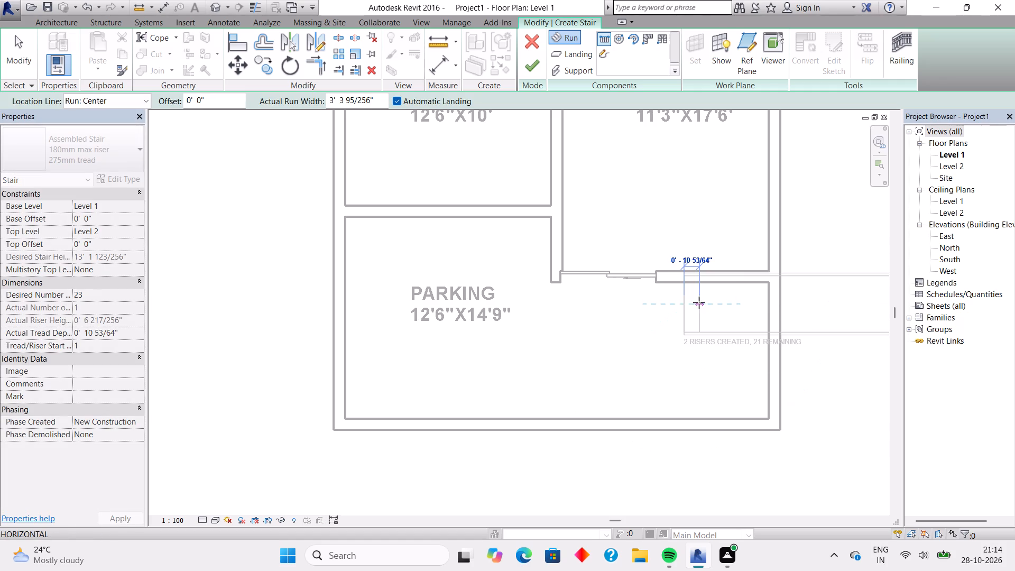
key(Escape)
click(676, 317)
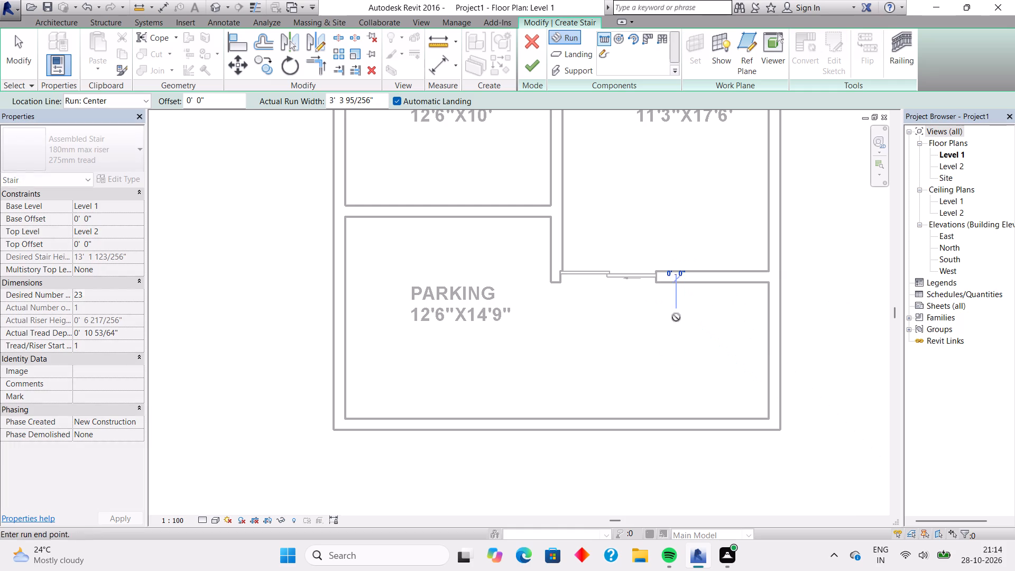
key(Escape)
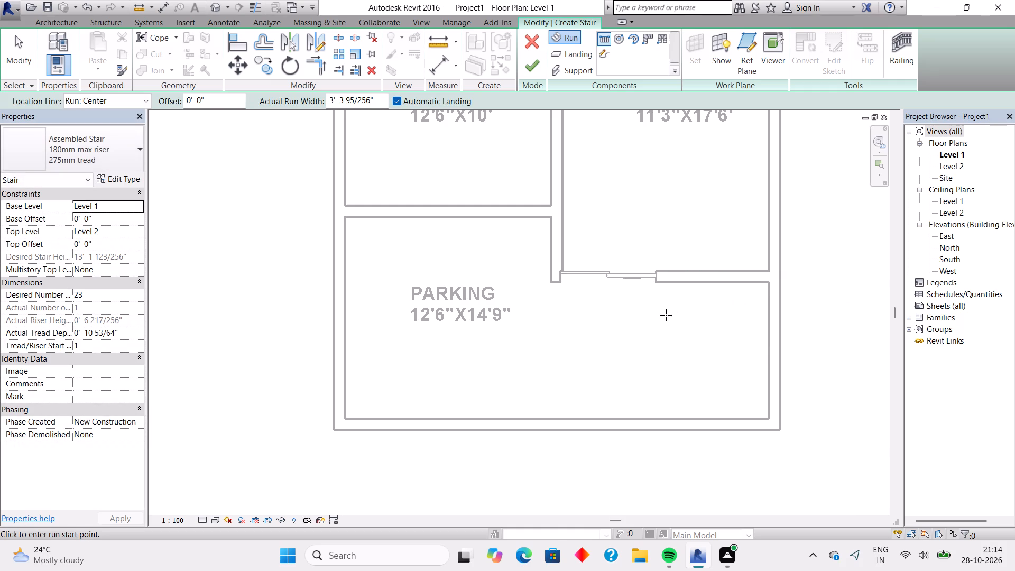
Draw a 5-riser stair run about 3'-7" long heading east, just south of the living room's south wall.
click(666, 315)
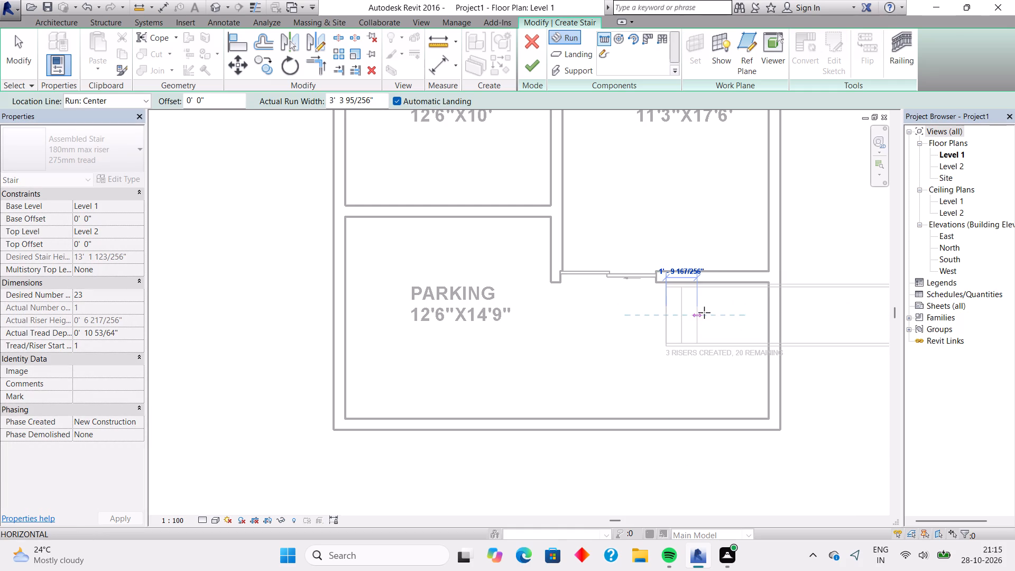
click(726, 310)
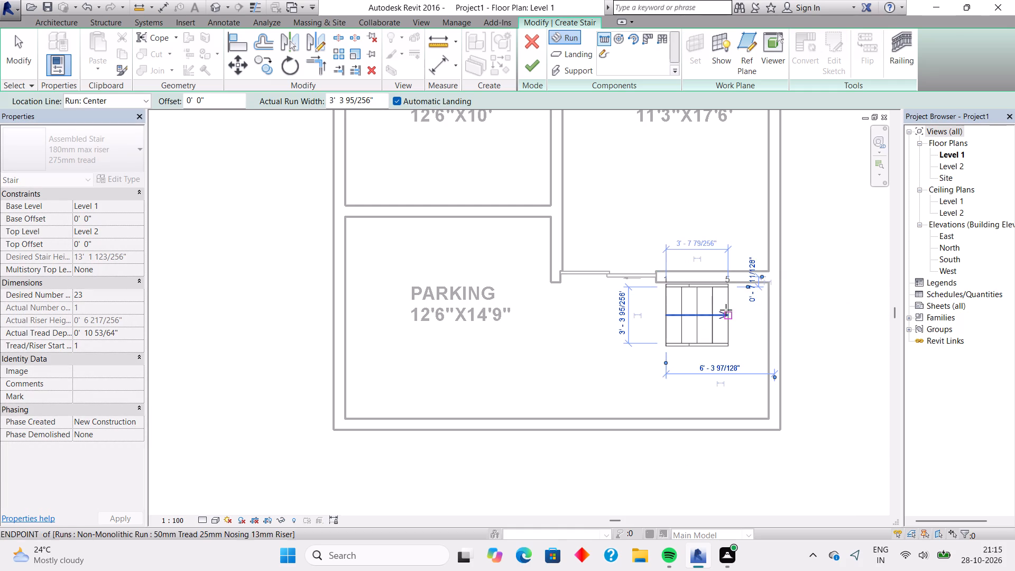
Draw a parallel 12-riser return run heading west along the parking's south wall, using the Run: Right location line and automatic landing.
click(728, 357)
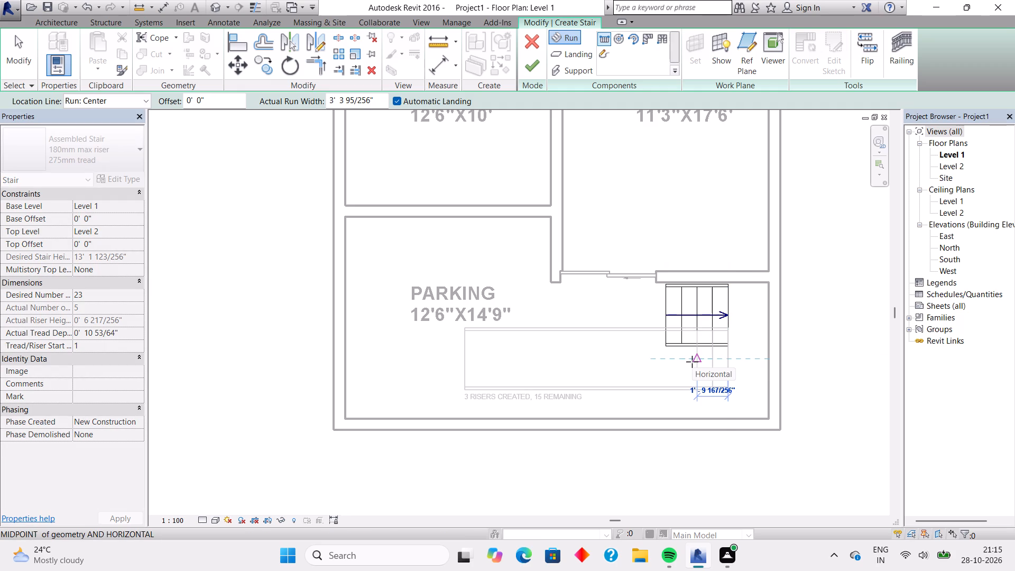
click(128, 98)
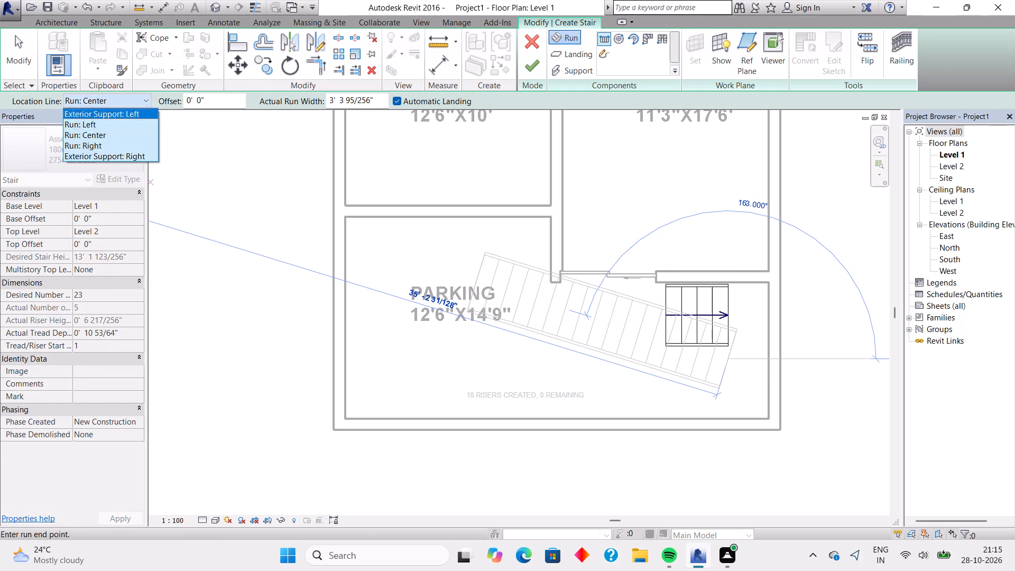
click(133, 123)
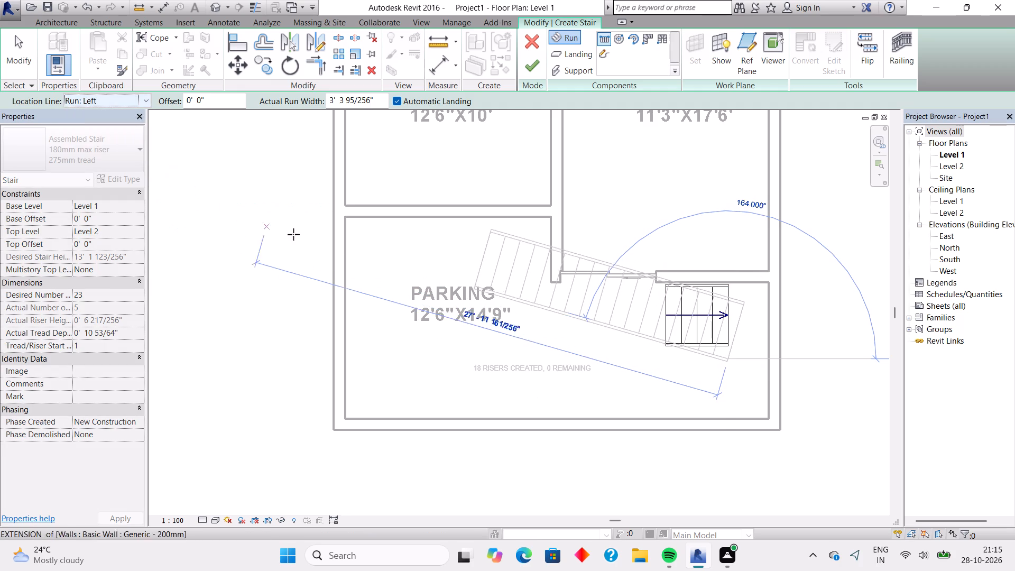
click(121, 101)
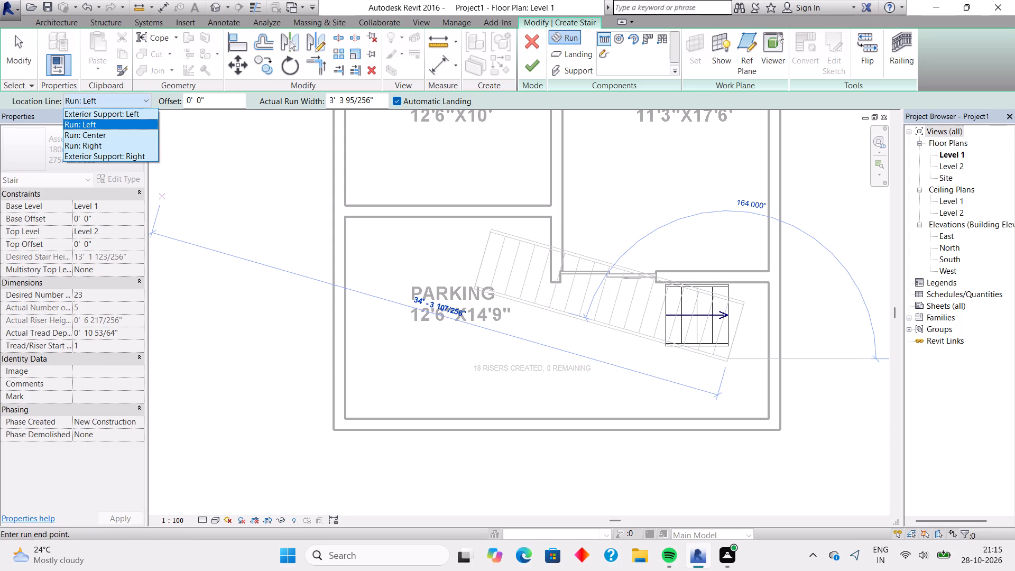
click(108, 143)
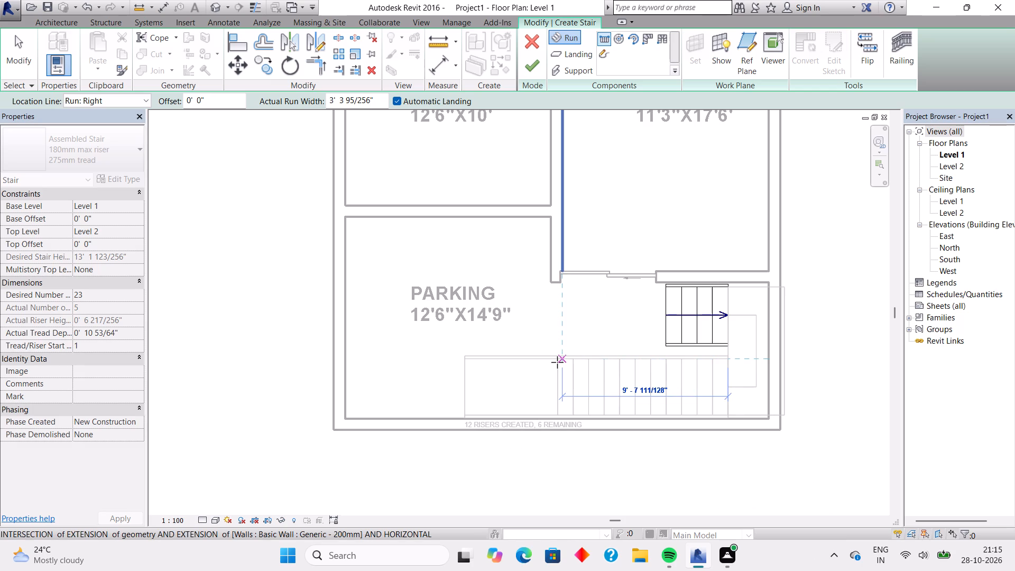
click(557, 362)
key(Escape)
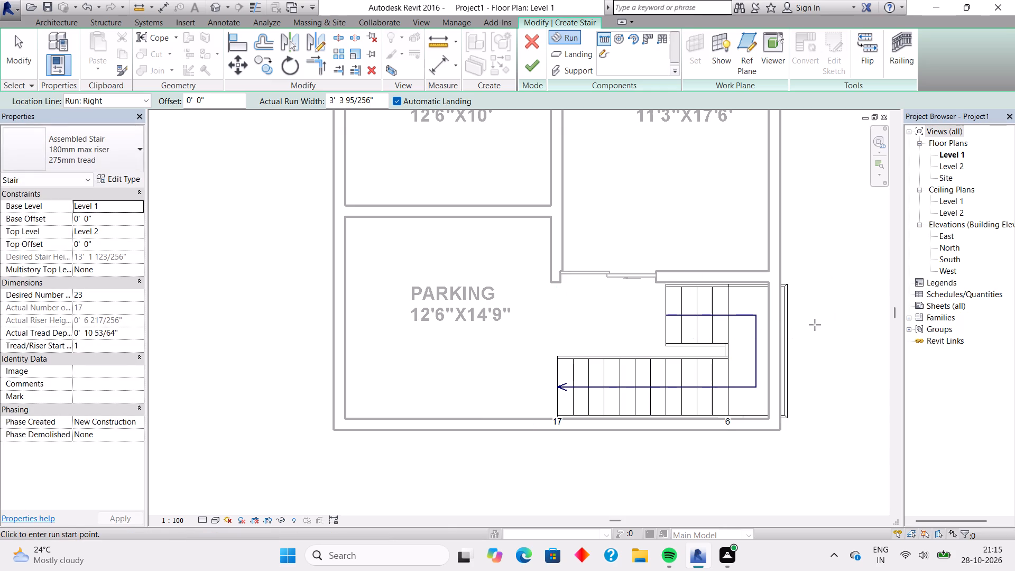
key(Escape)
key(Escape)
Nudge the stair landing three increments west to fit inside the east exterior wall, and finish the stair.
click(769, 338)
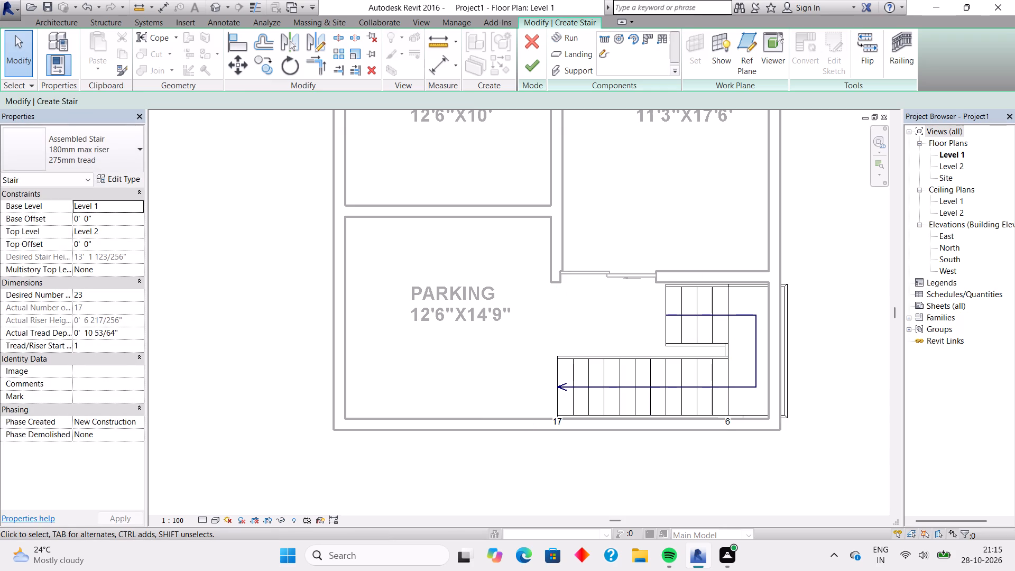
click(741, 334)
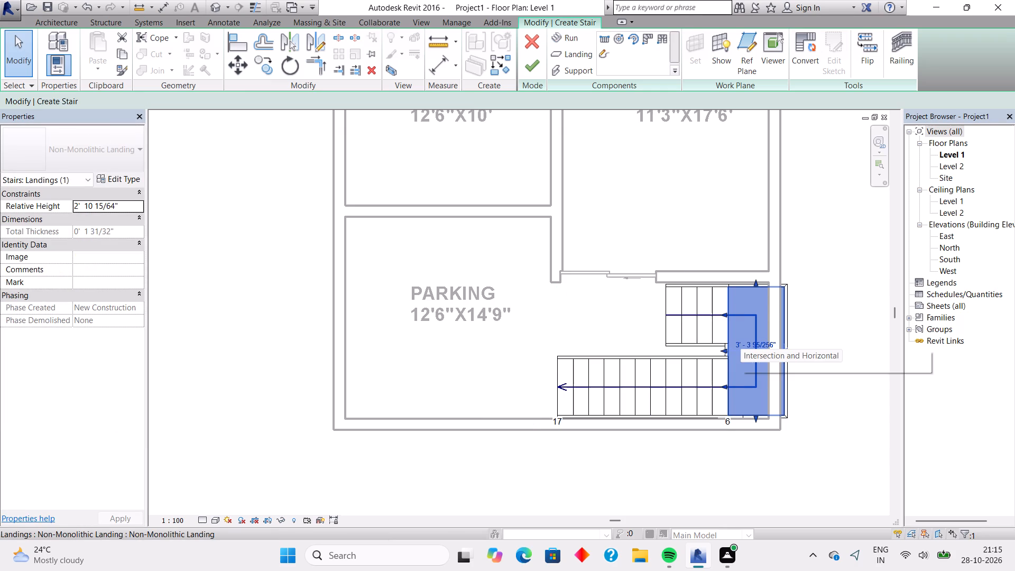
key(Left)
key(Left)
key(Left)
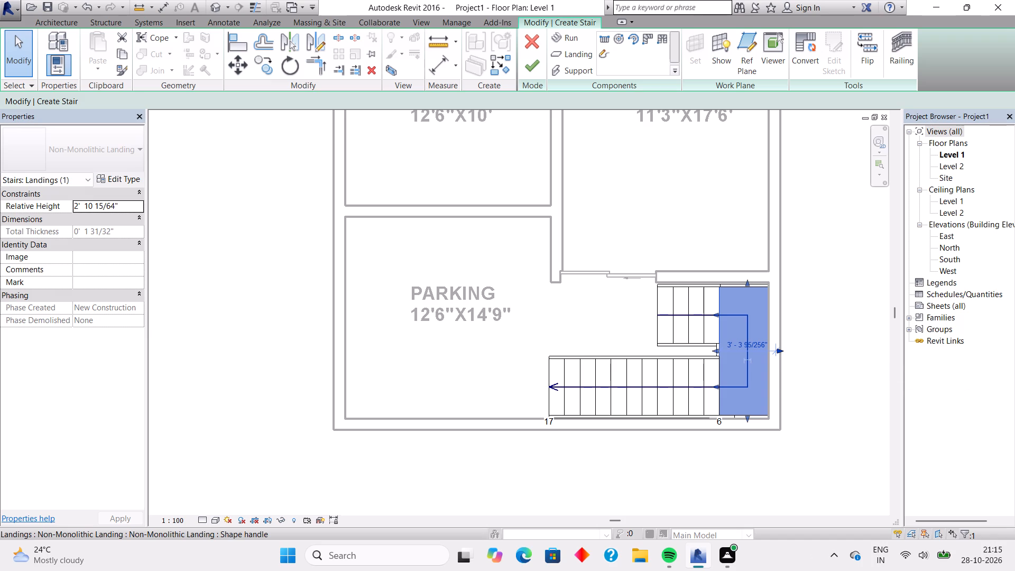
key(Escape)
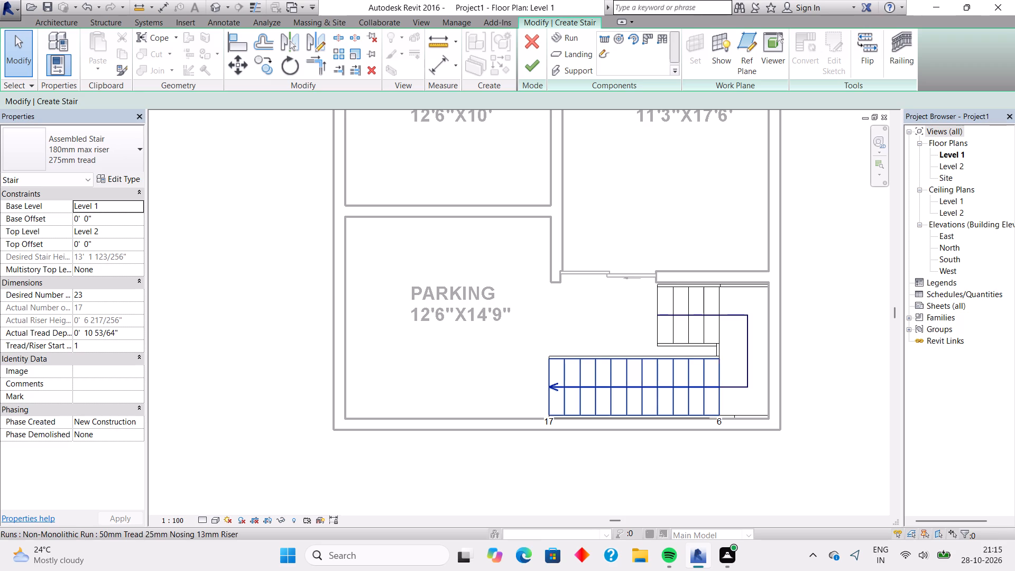
click(531, 69)
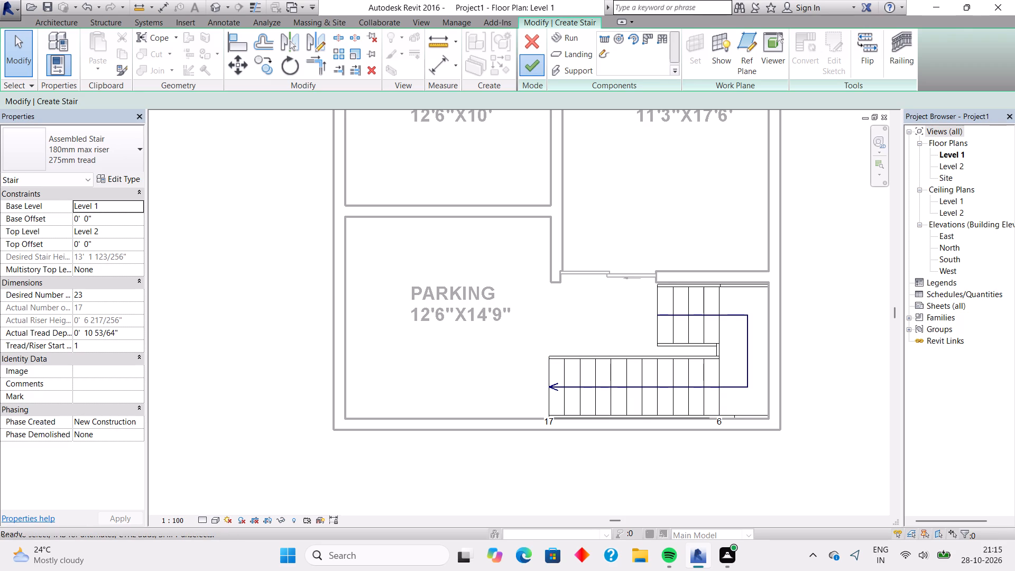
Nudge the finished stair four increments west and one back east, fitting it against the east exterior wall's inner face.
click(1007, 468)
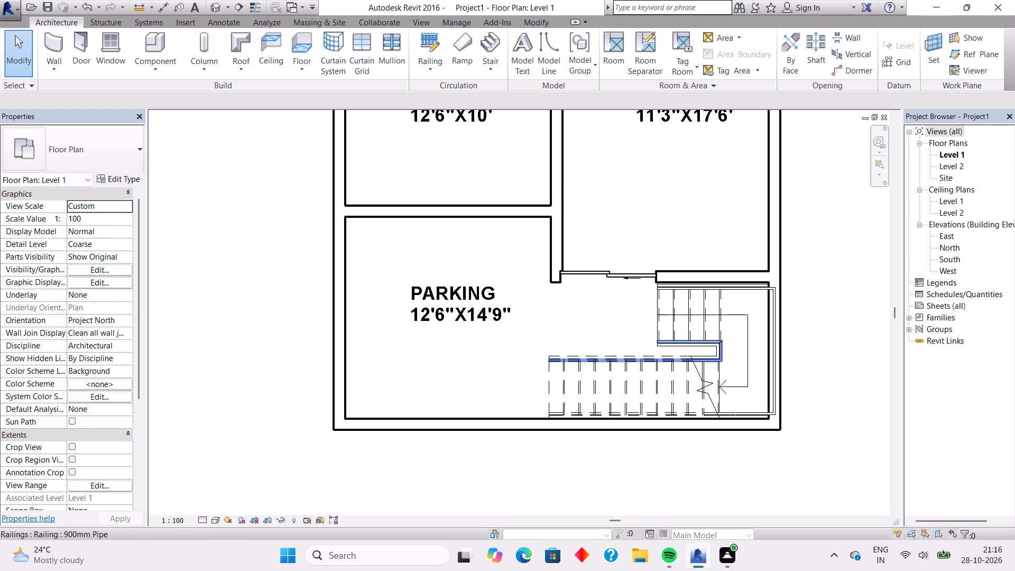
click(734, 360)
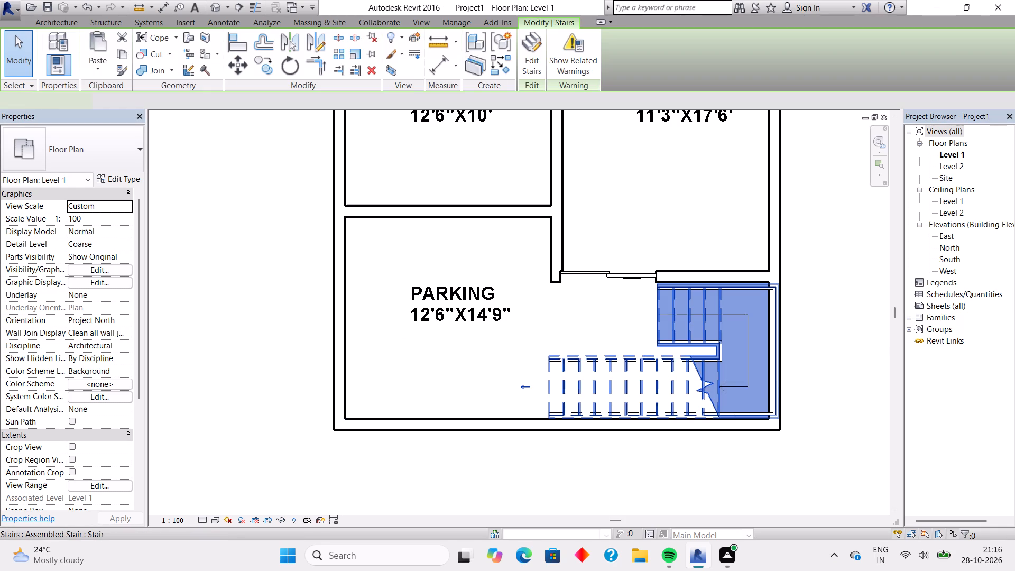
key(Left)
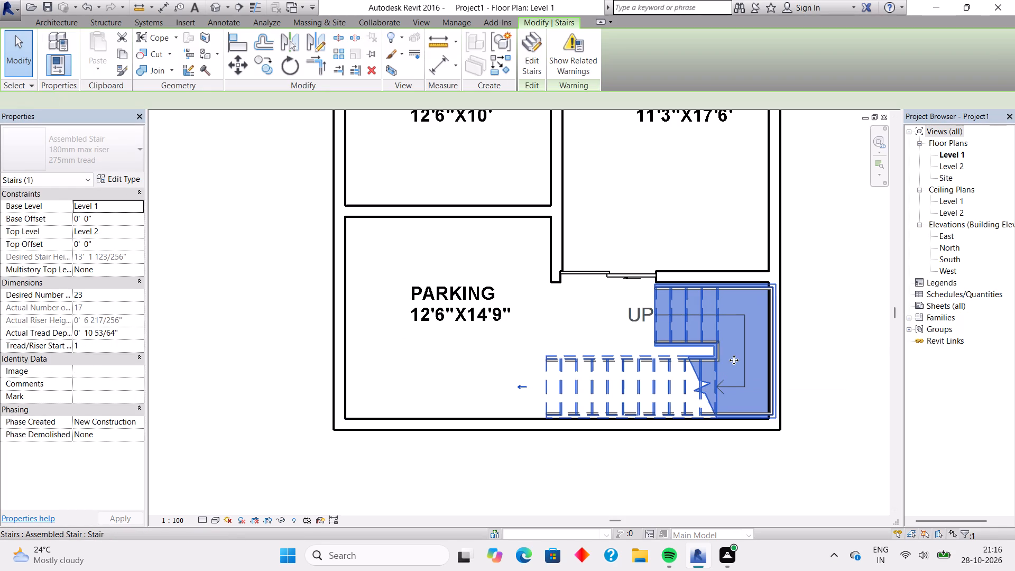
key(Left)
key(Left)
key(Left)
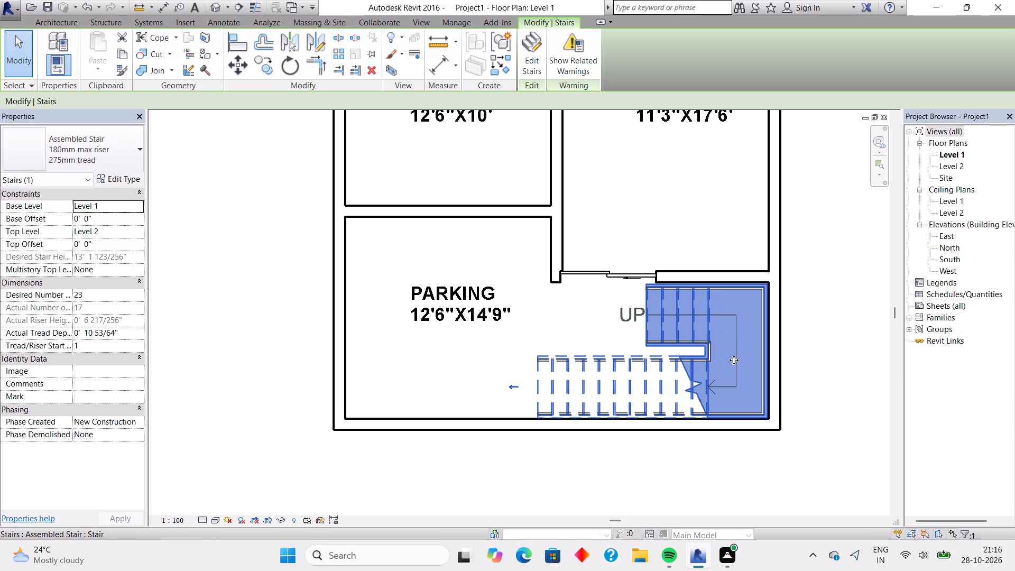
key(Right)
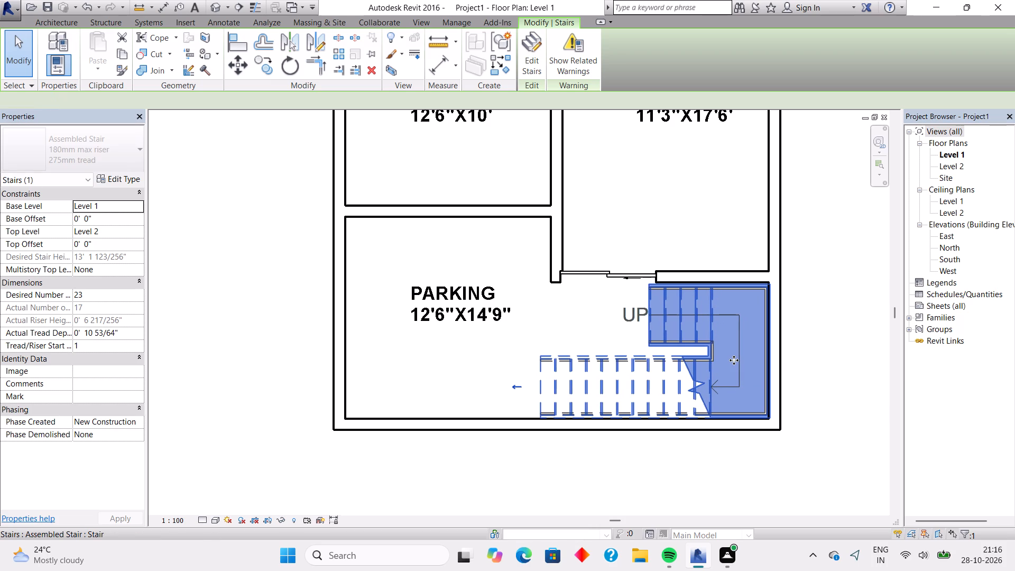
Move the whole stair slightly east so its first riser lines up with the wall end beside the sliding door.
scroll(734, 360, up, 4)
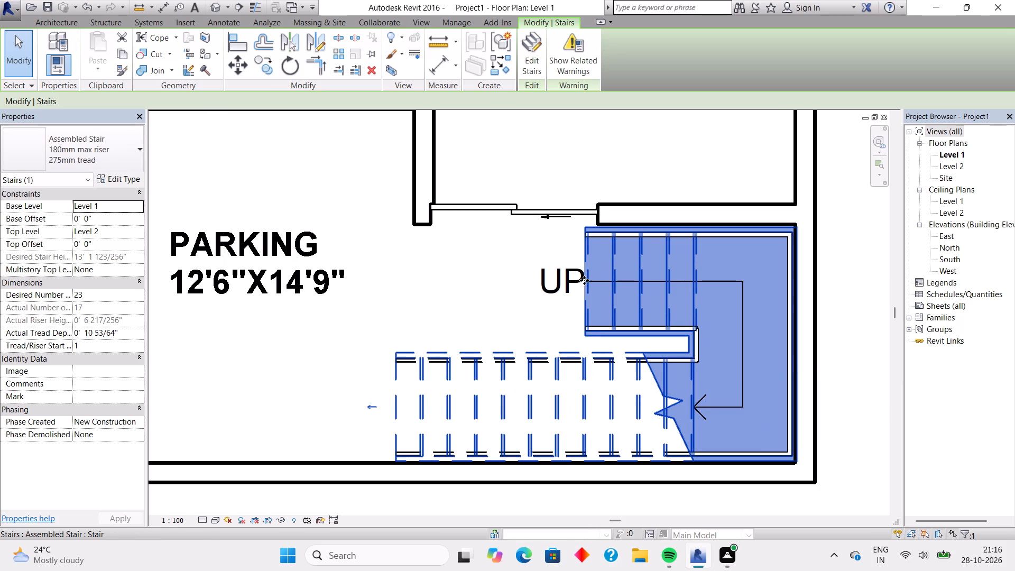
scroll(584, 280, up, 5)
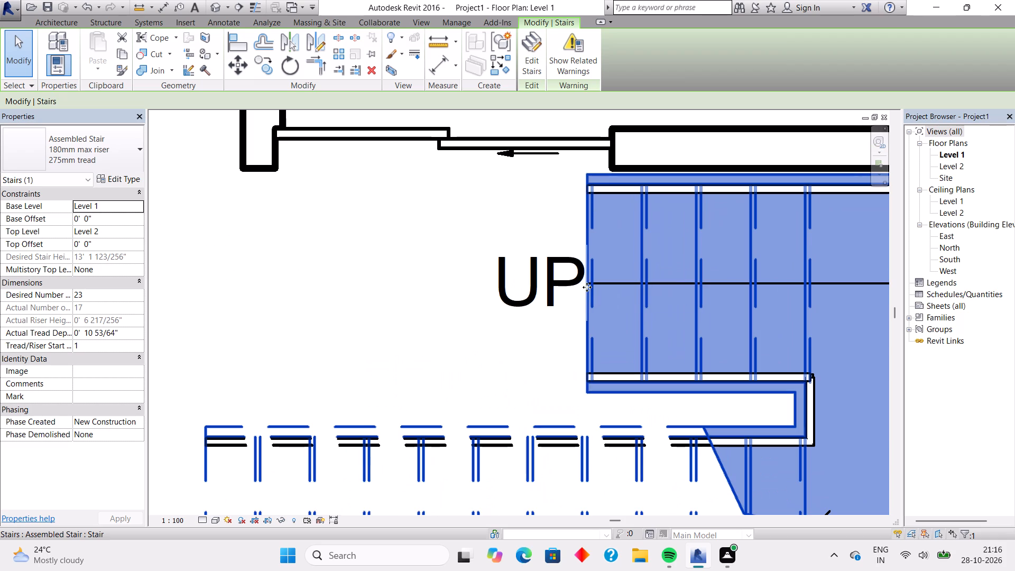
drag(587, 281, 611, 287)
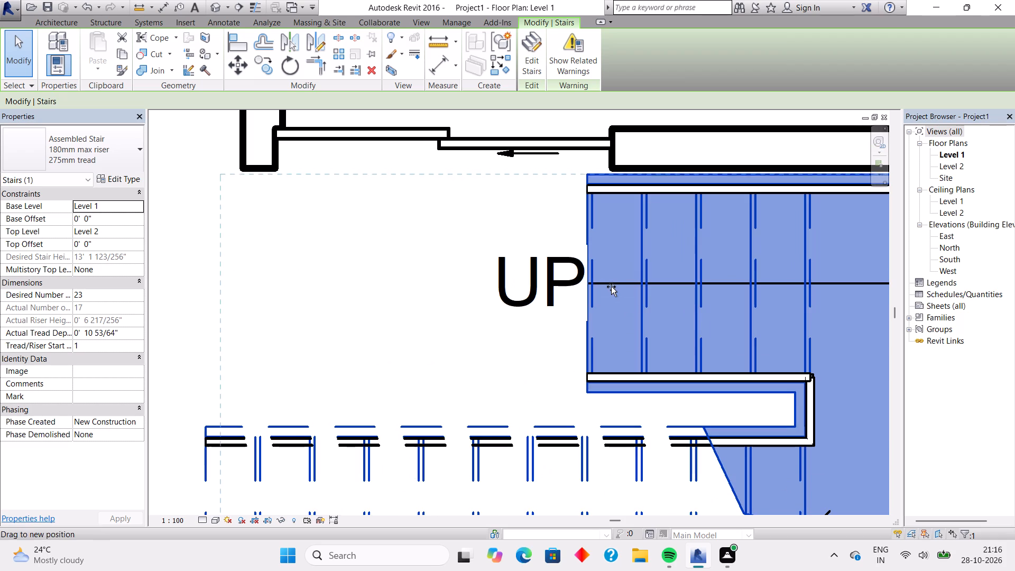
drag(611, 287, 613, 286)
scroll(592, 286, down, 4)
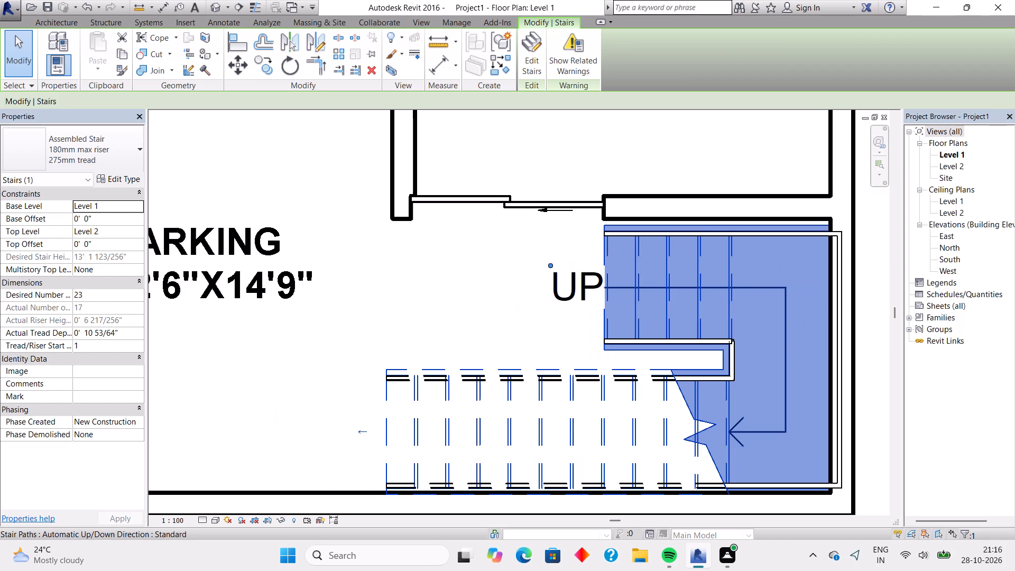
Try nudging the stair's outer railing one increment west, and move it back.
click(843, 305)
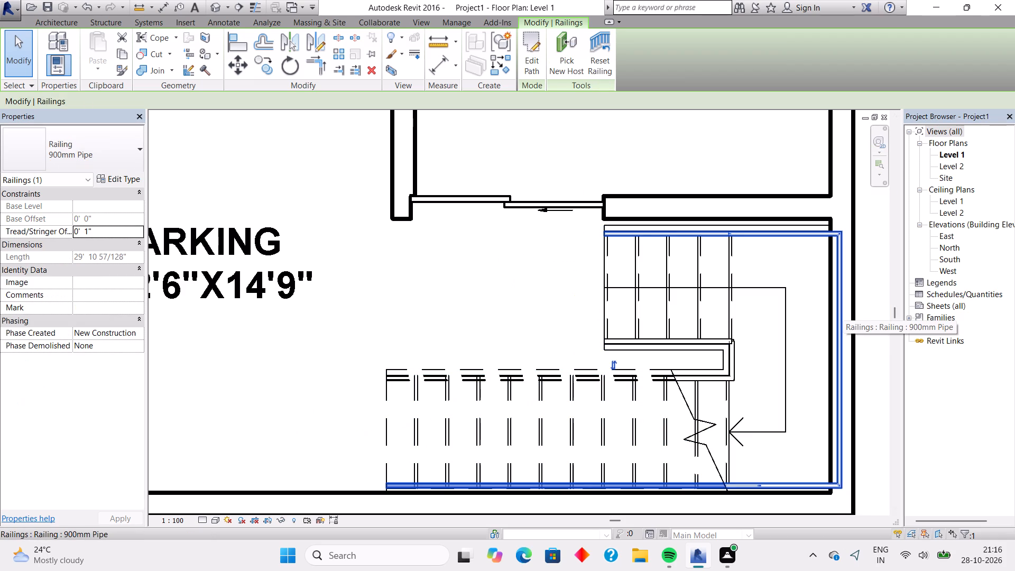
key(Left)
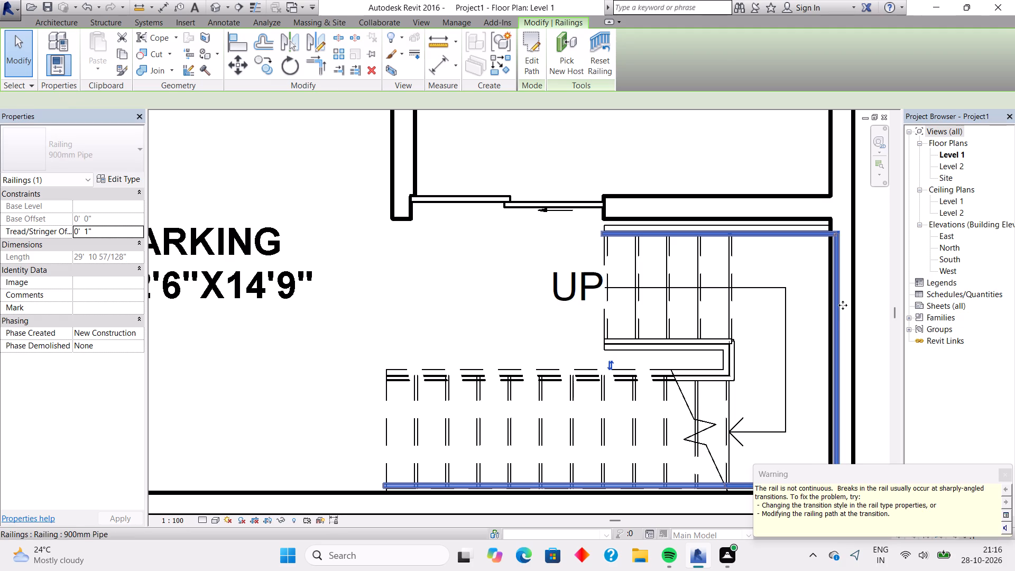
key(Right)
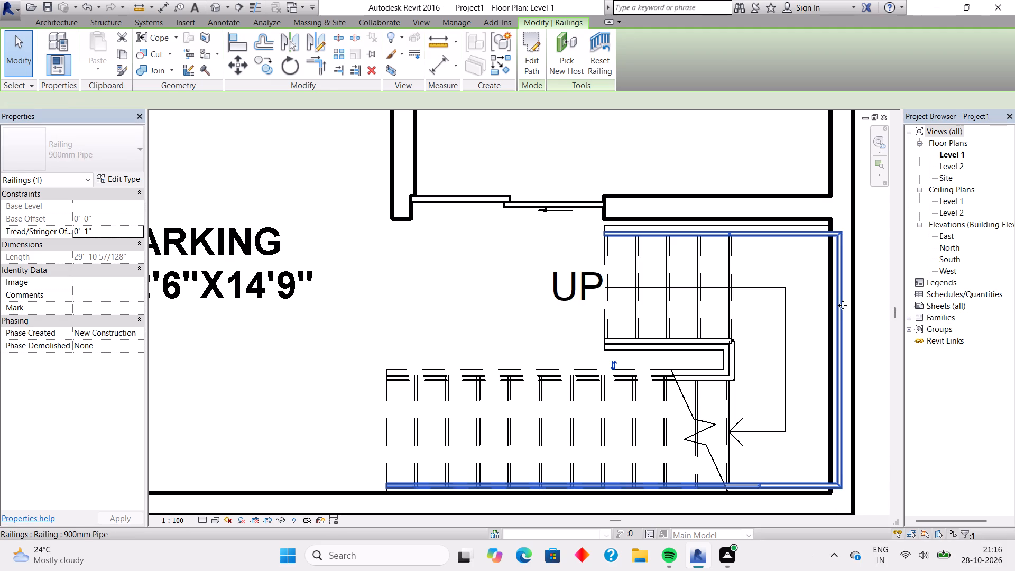
Nudge the whole stair two increments west, away from the east exterior wall.
click(740, 378)
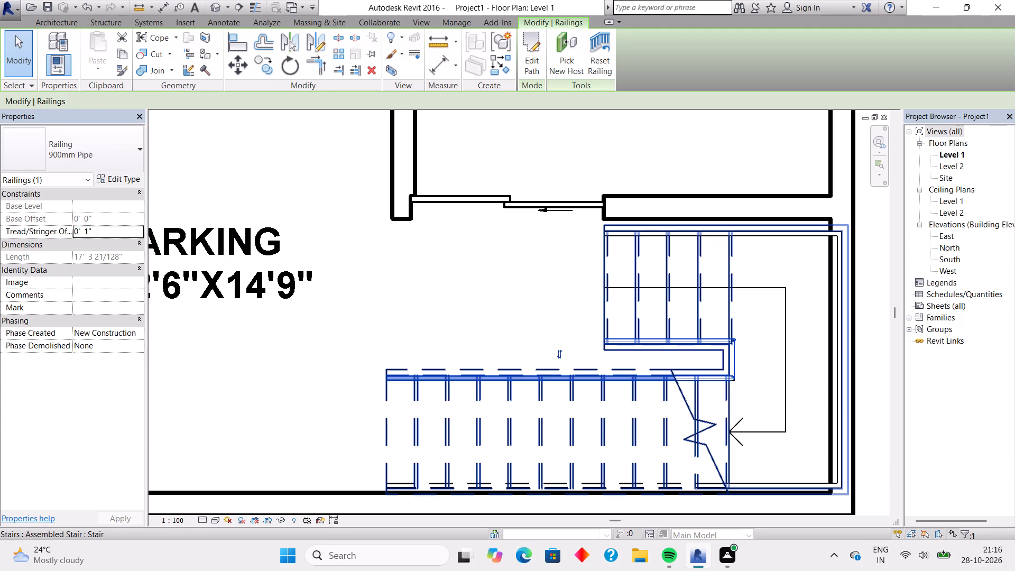
click(769, 379)
key(Left)
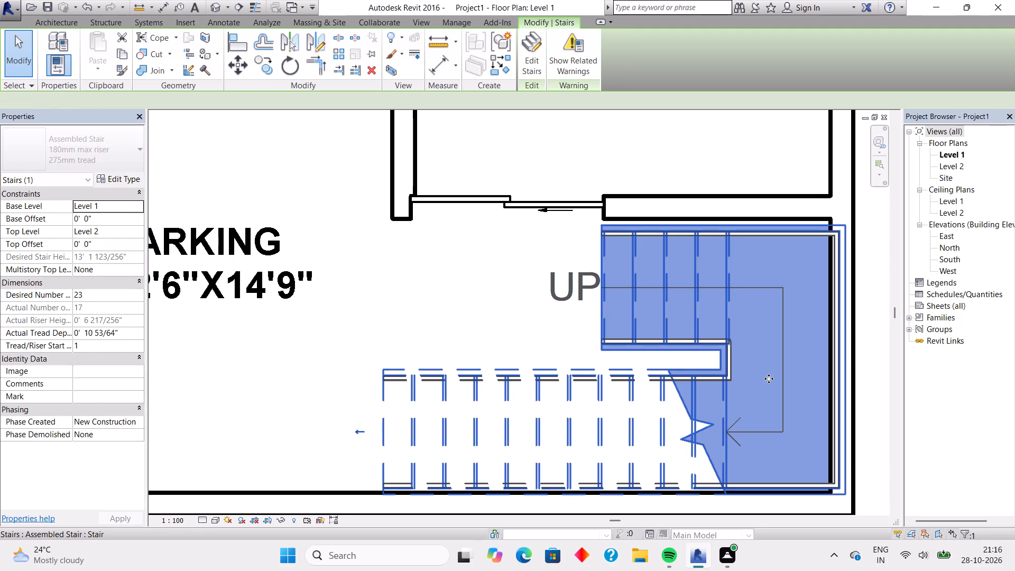
key(Left)
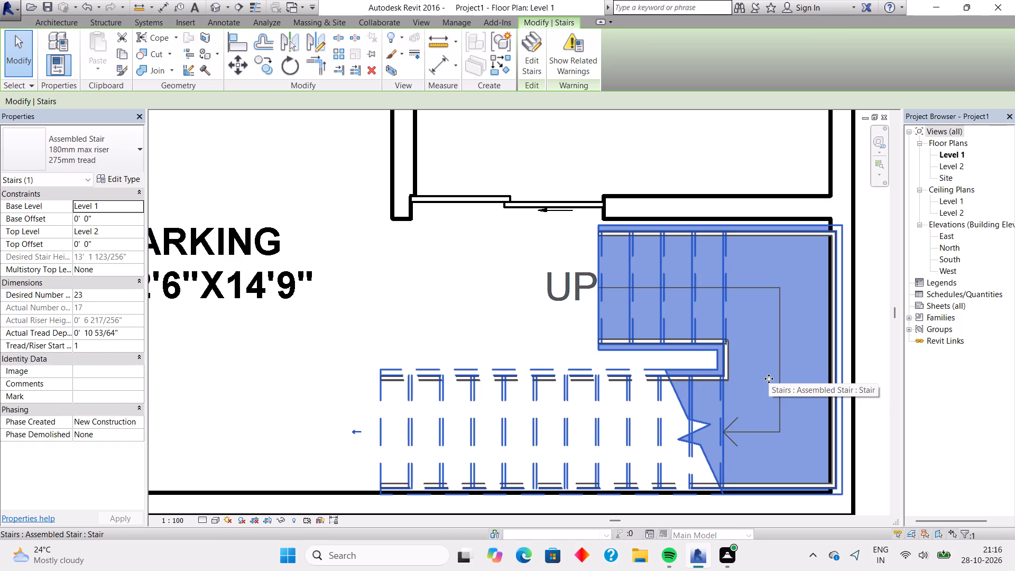
key(Escape)
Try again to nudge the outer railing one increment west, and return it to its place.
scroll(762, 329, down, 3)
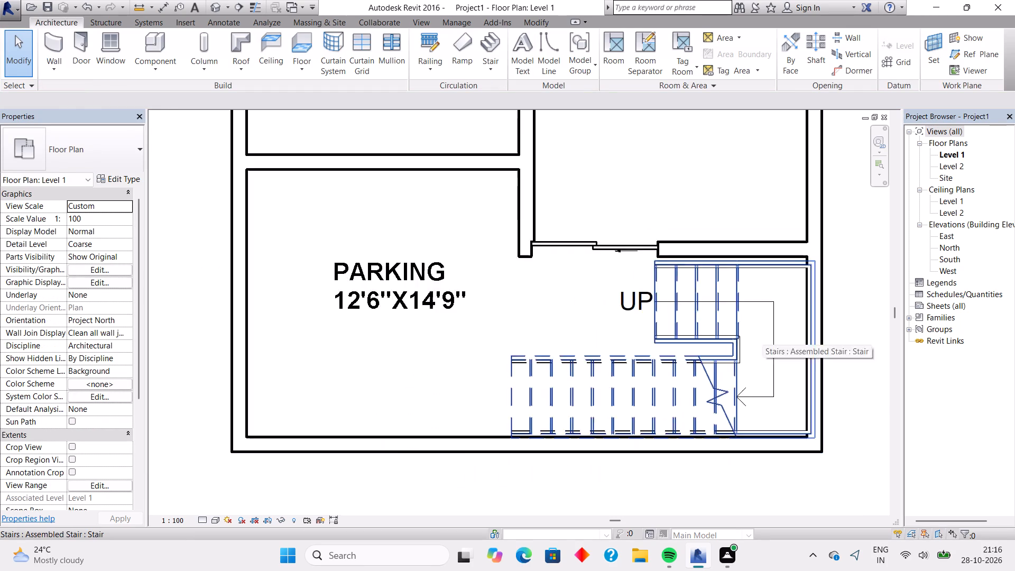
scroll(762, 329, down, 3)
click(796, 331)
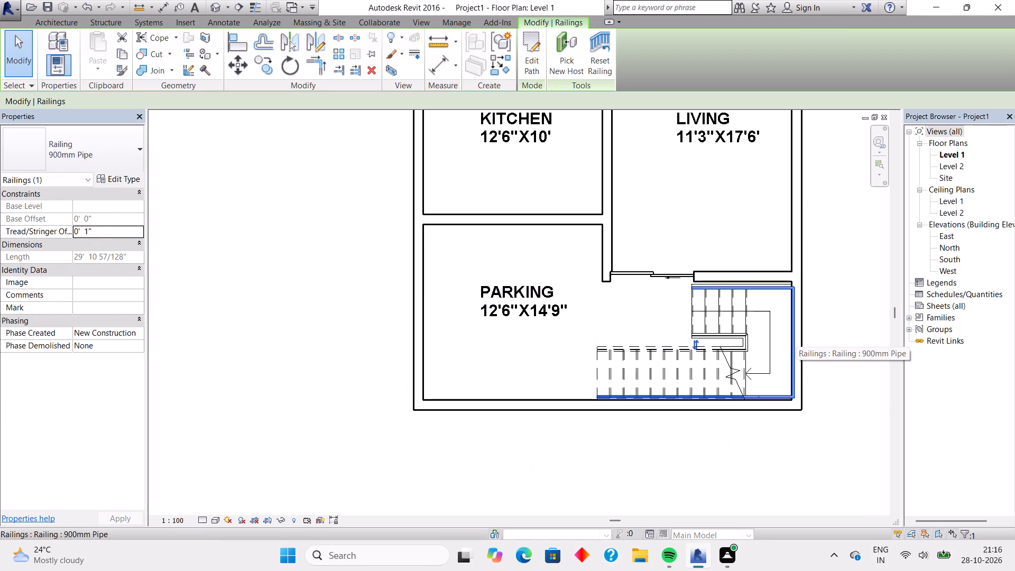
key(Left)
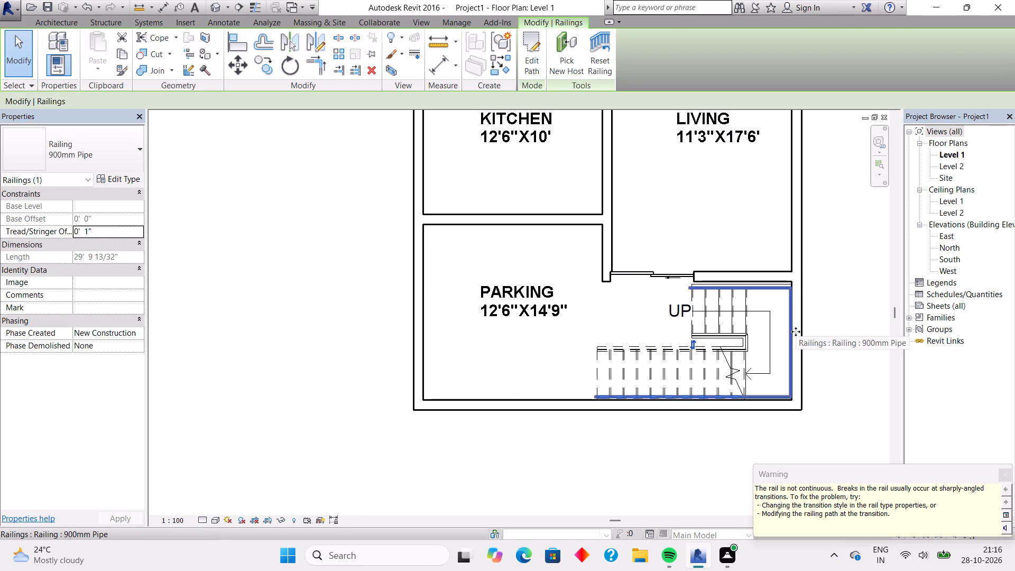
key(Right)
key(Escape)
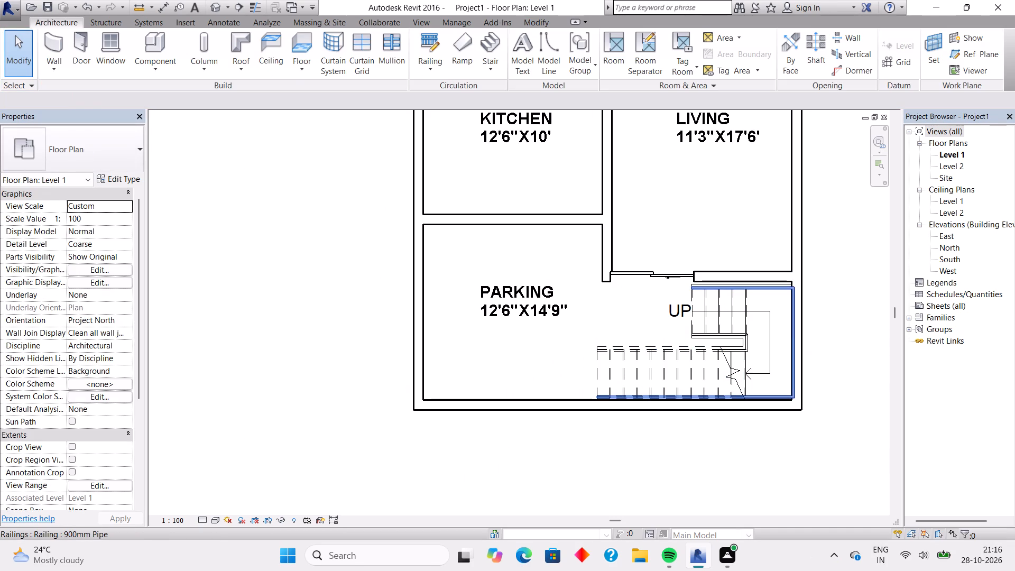
Nudge the whole stair two more increments west so its landing and railing fit inside the east exterior wall.
click(748, 325)
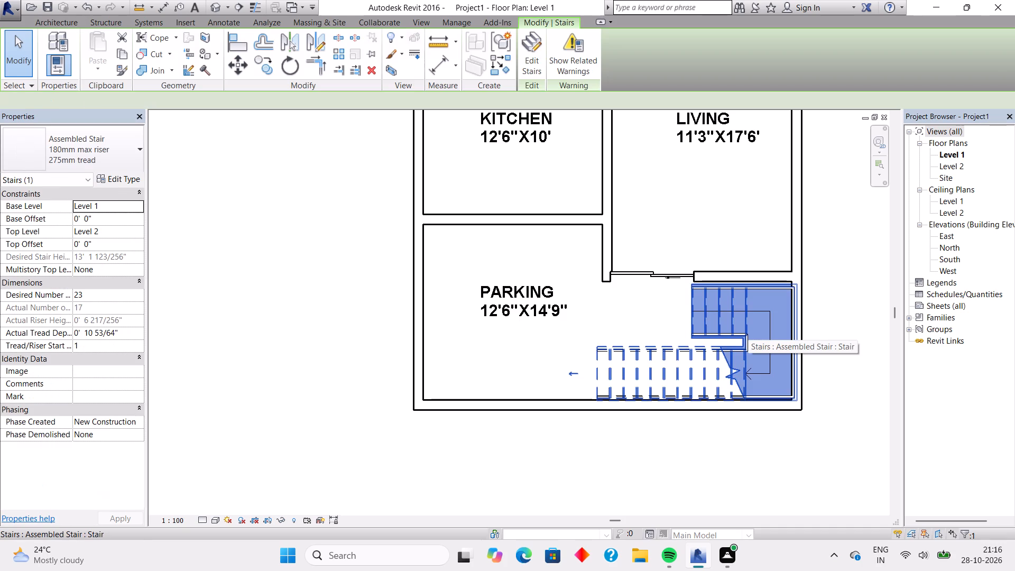
key(Left)
key(Left)
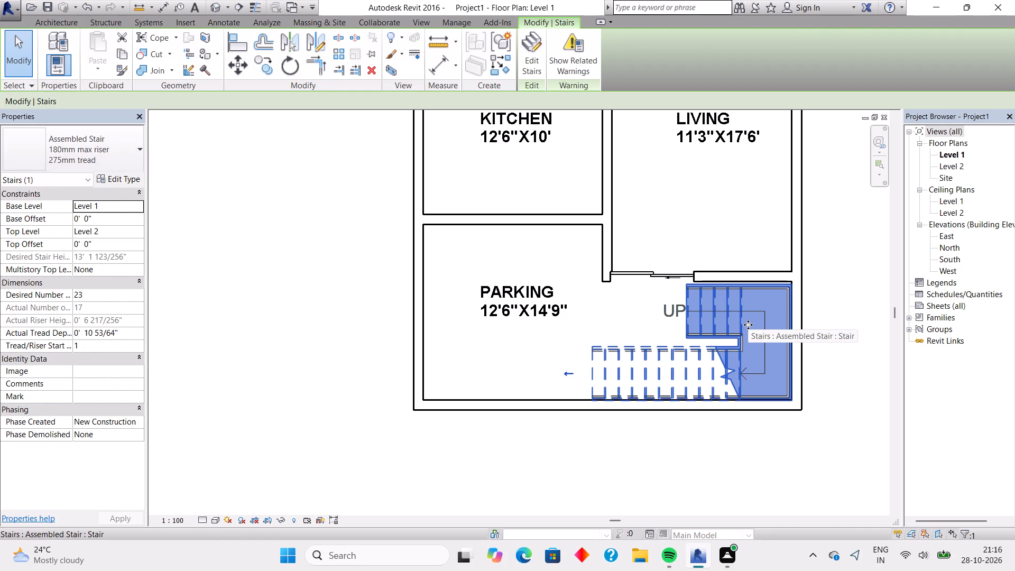
key(Escape)
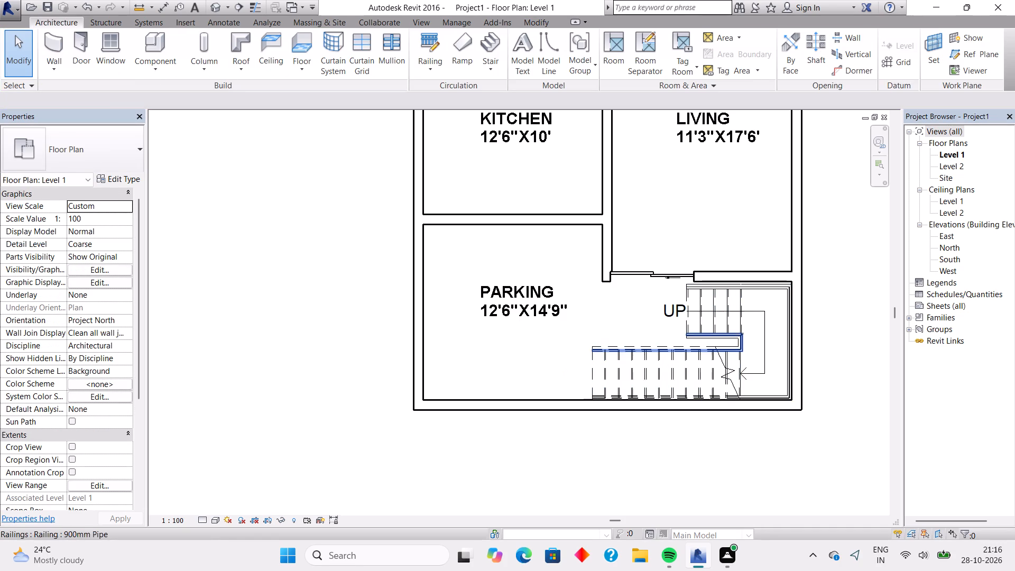
Examine the staircase's fit in the parking area and the surrounding Level 1 rooms.
scroll(718, 309, up, 6)
scroll(718, 309, down, 1)
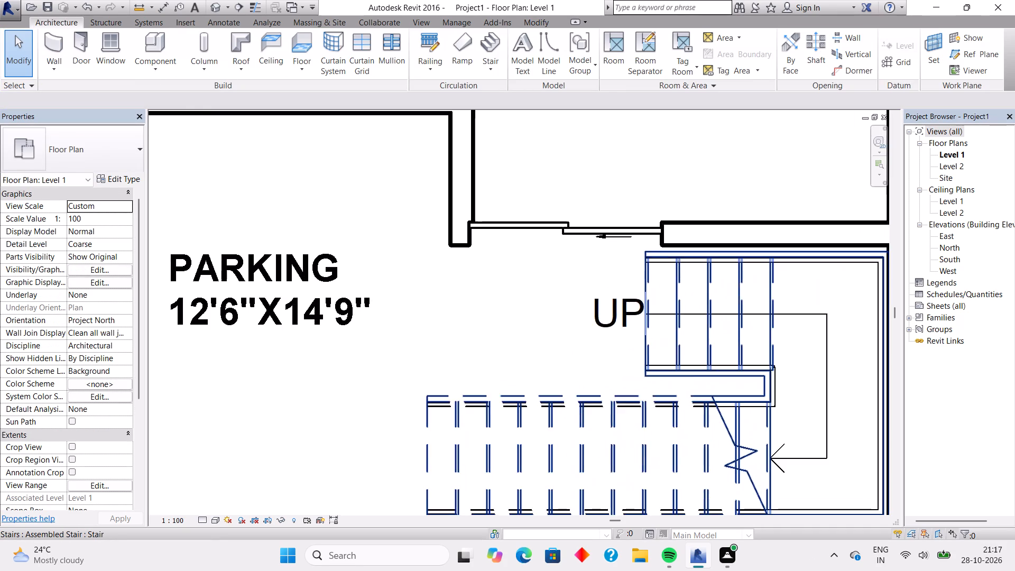
scroll(718, 309, down, 1)
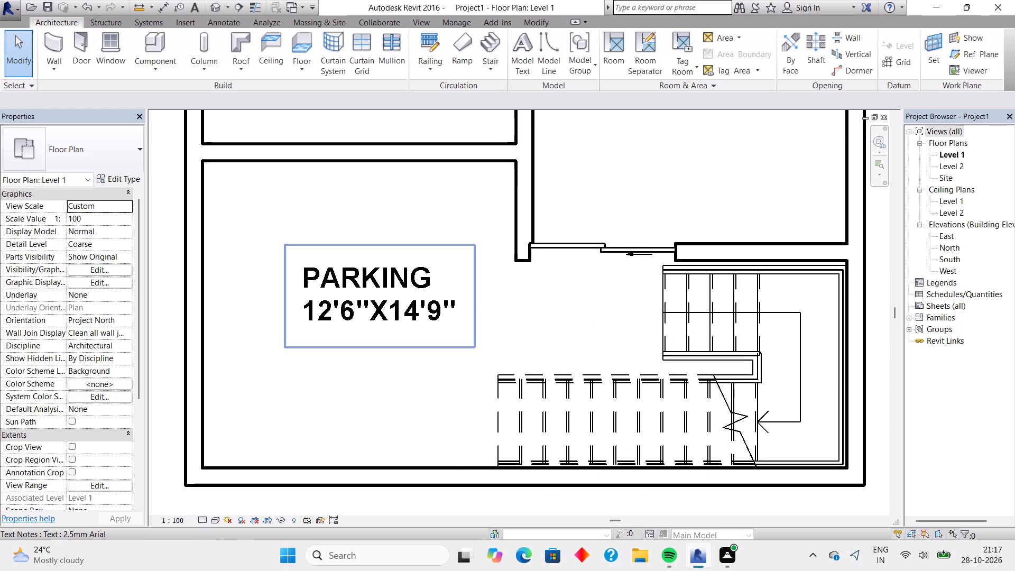
scroll(538, 343, down, 1)
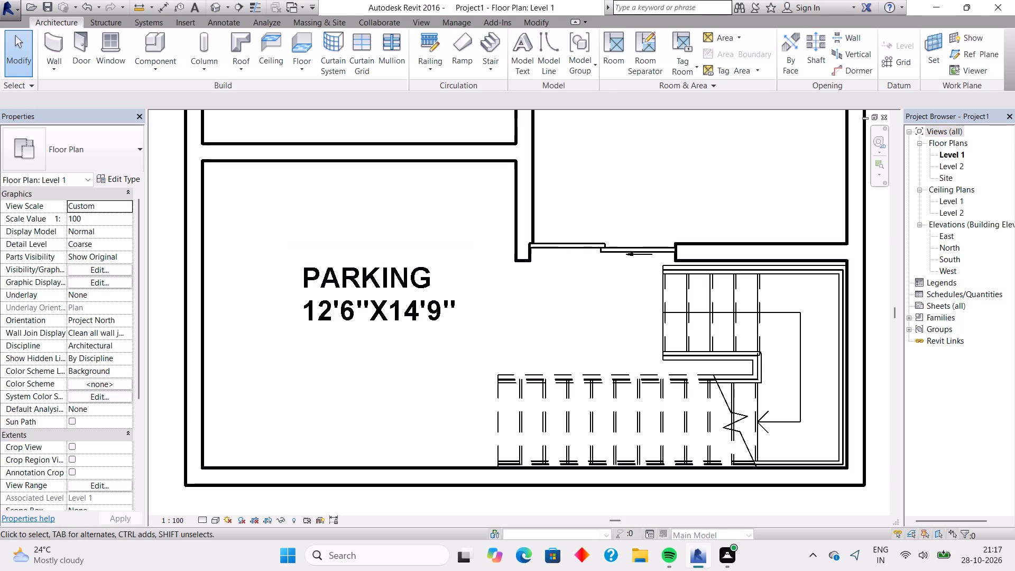
scroll(538, 343, down, 1)
middle_drag(653, 155, 629, 316)
scroll(629, 316, down, 4)
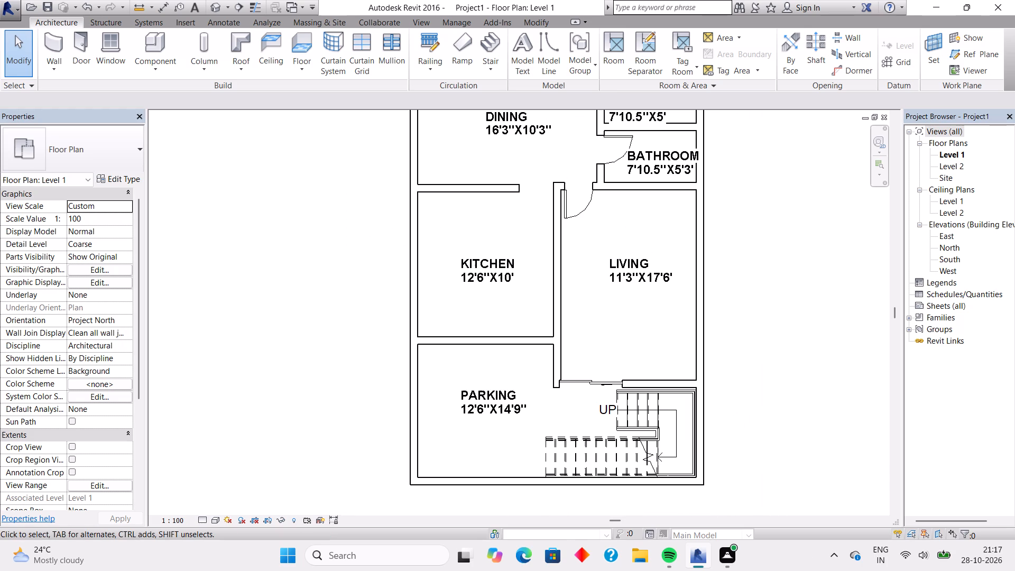
scroll(629, 316, down, 1)
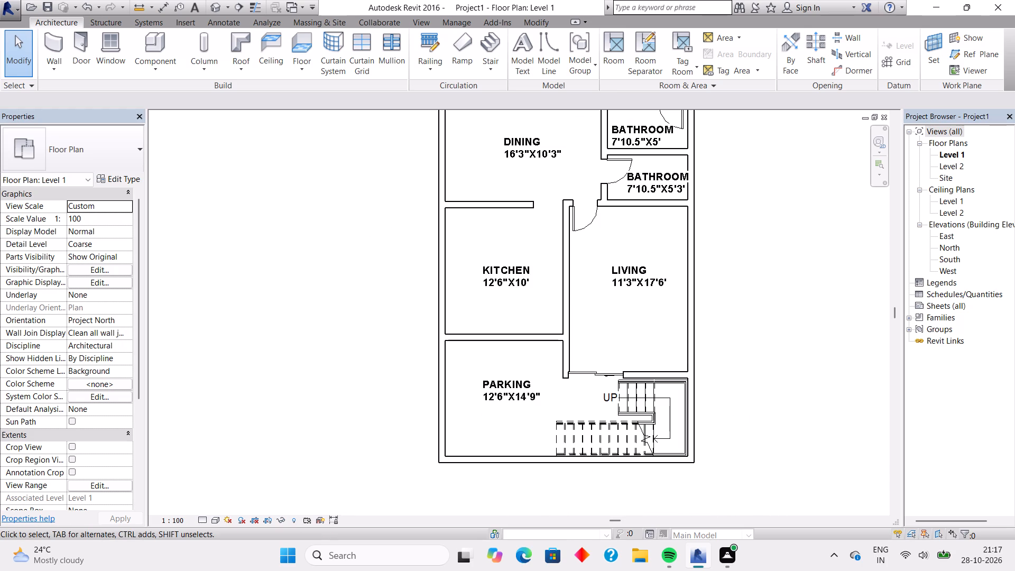
Override the Level 1 view's cut pattern for walls with a black solid fill.
click(98, 272)
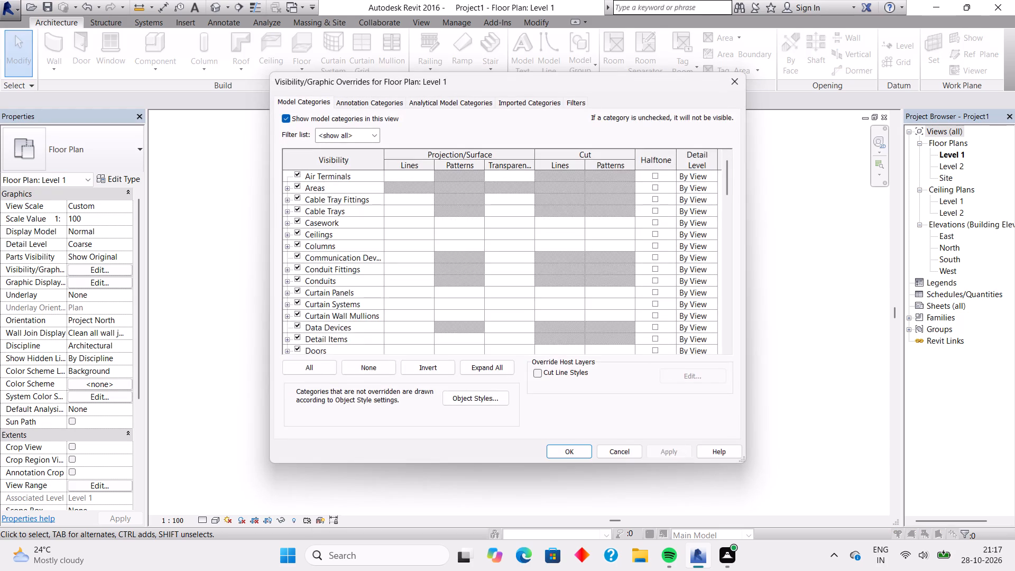
scroll(511, 251, down, 20)
scroll(511, 251, down, 4)
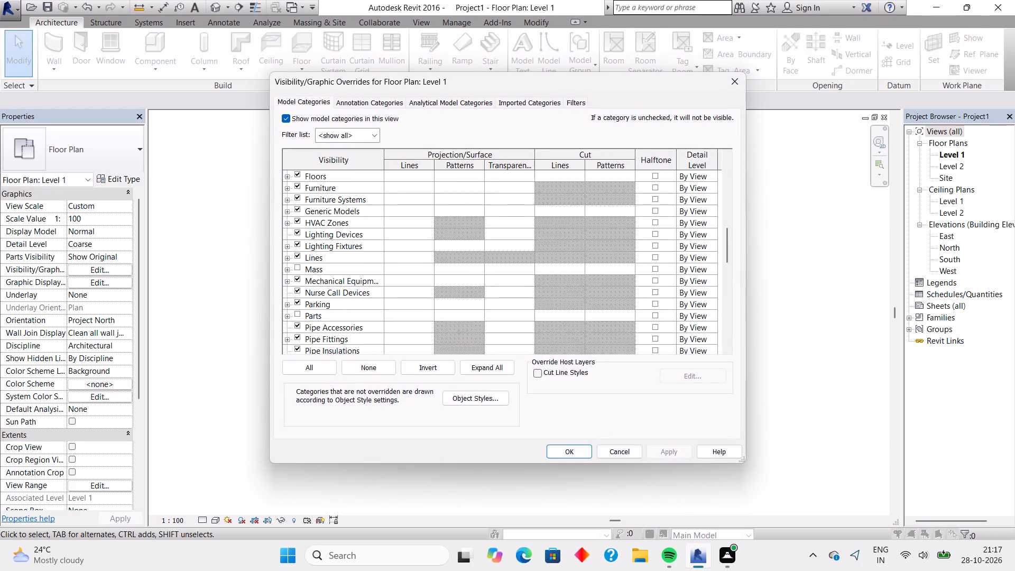
scroll(511, 251, down, 20)
scroll(511, 251, down, 14)
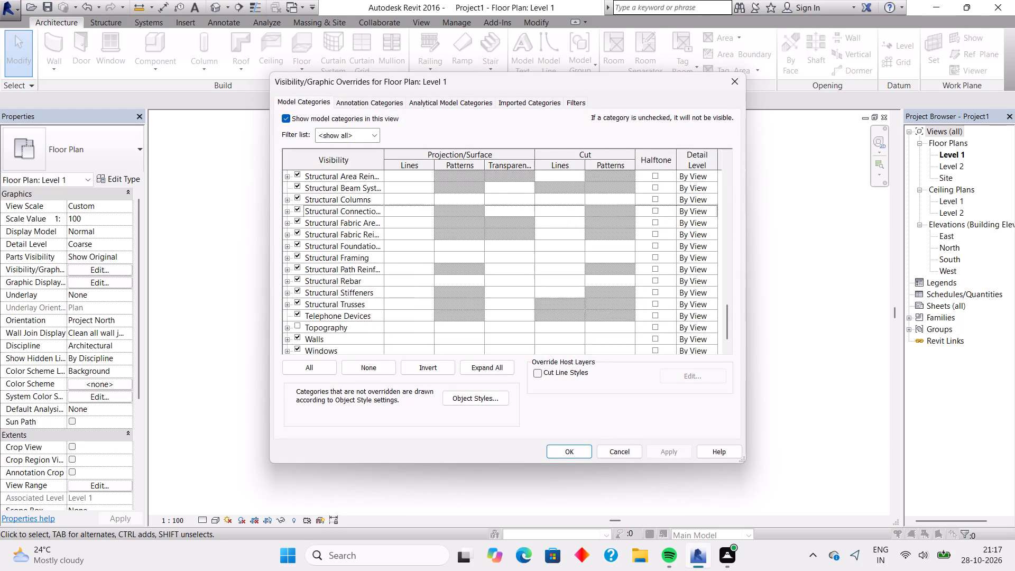
scroll(511, 251, down, 13)
click(613, 310)
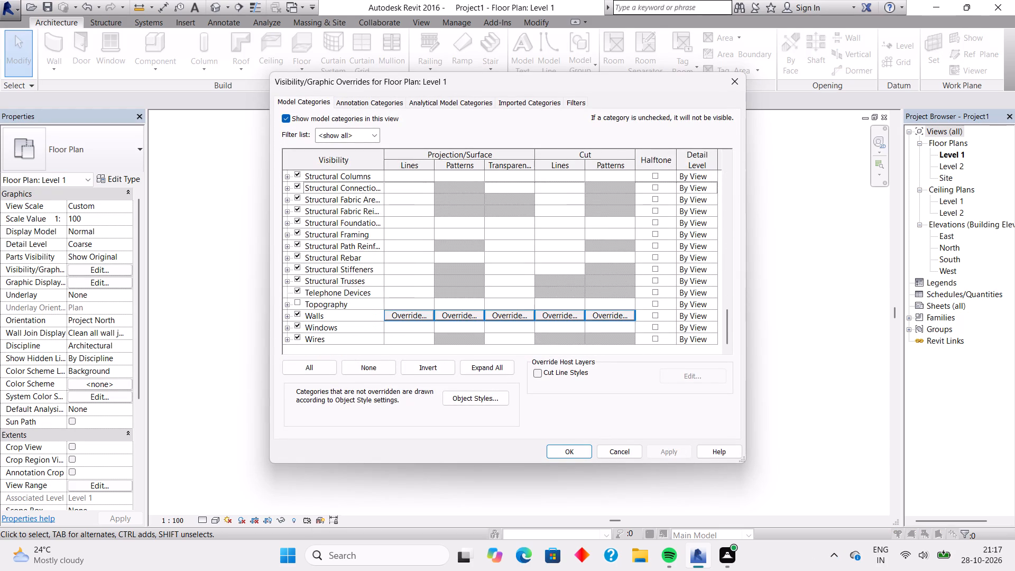
click(613, 310)
click(495, 266)
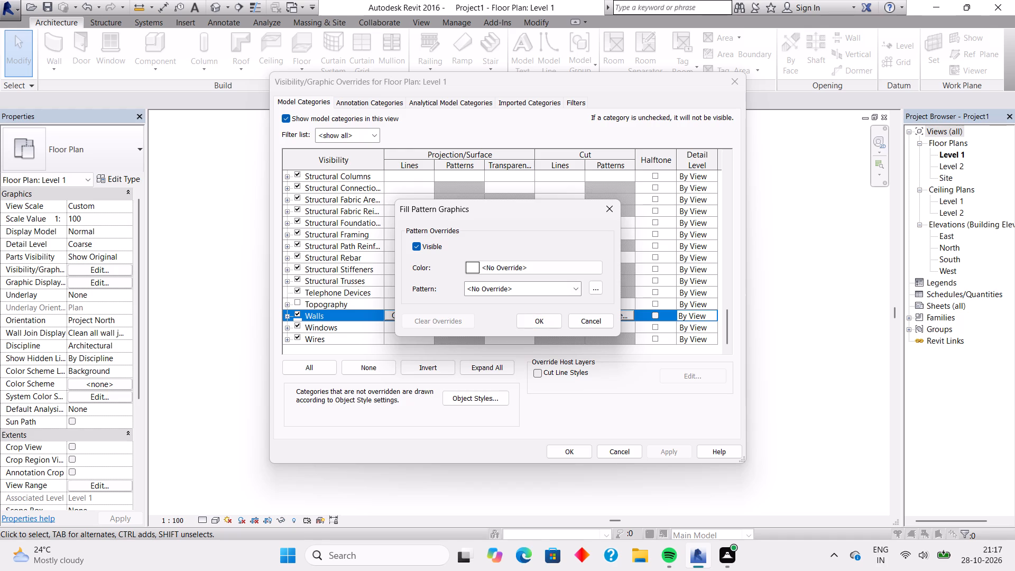
click(377, 285)
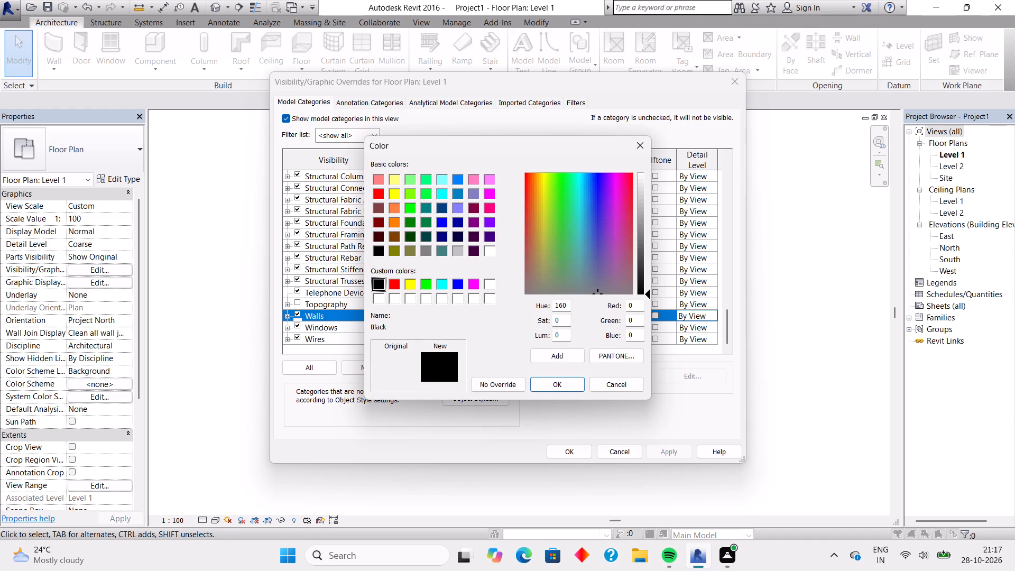
click(546, 387)
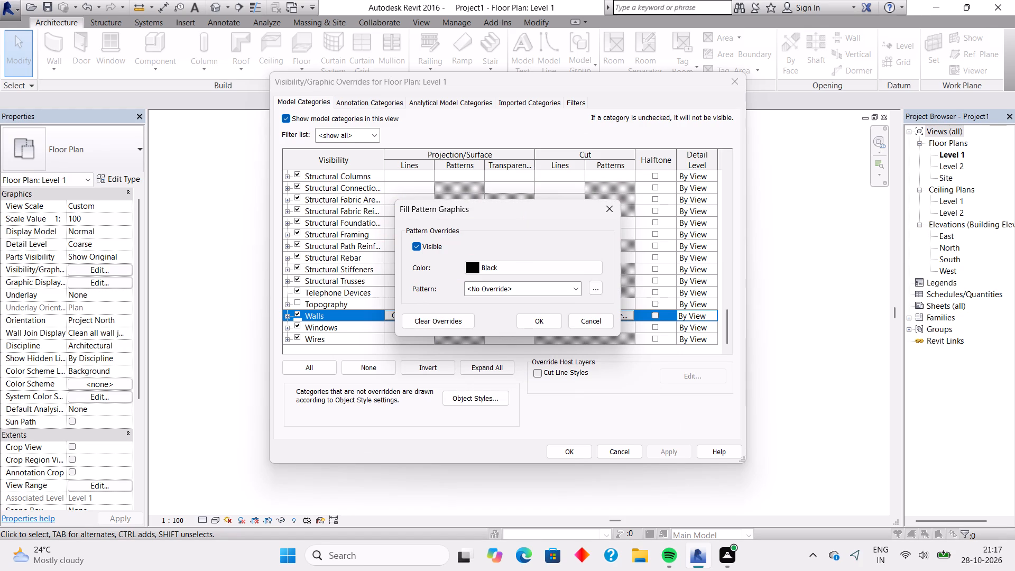
click(512, 290)
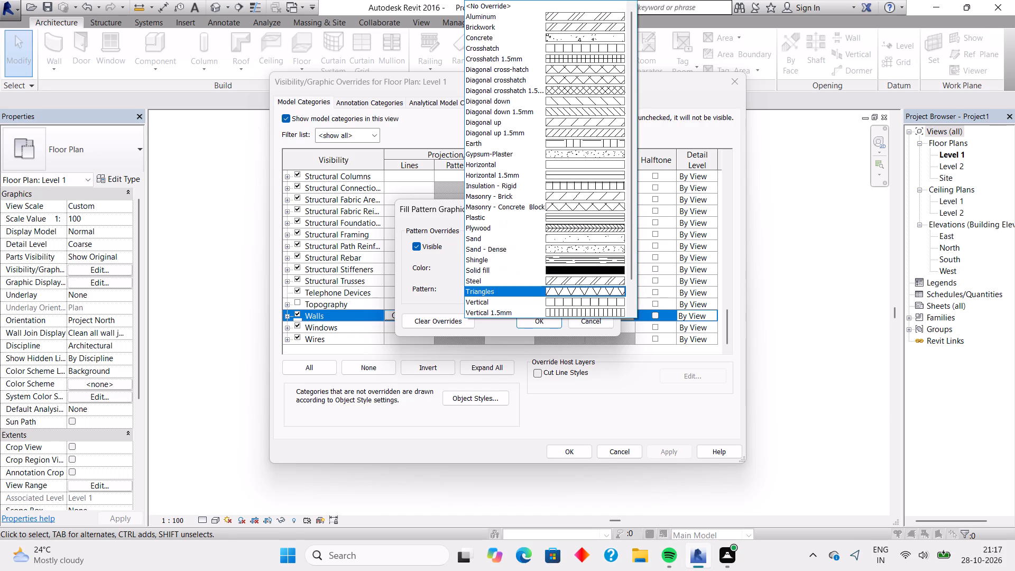
click(616, 265)
click(534, 321)
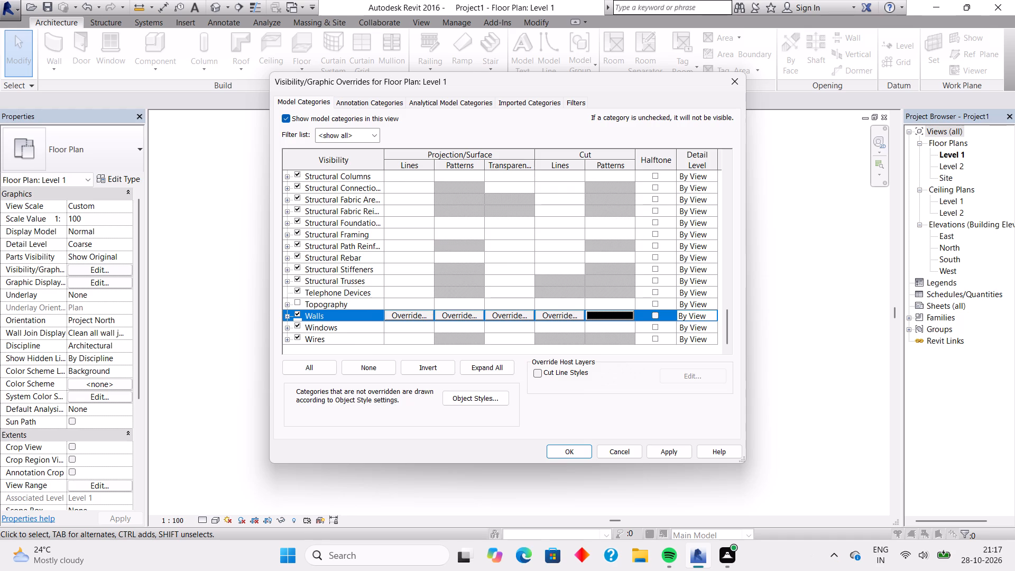
click(655, 449)
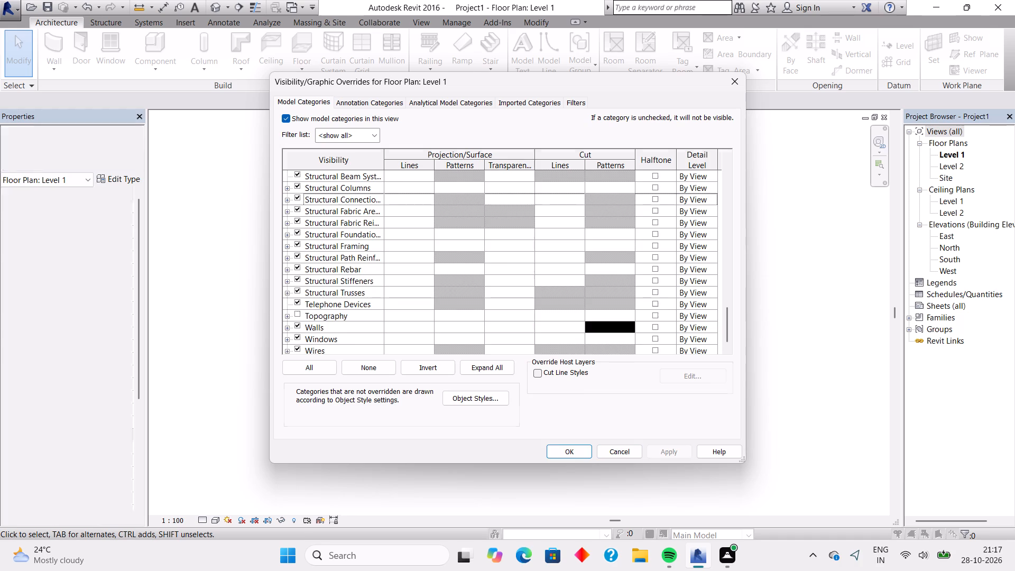
click(587, 448)
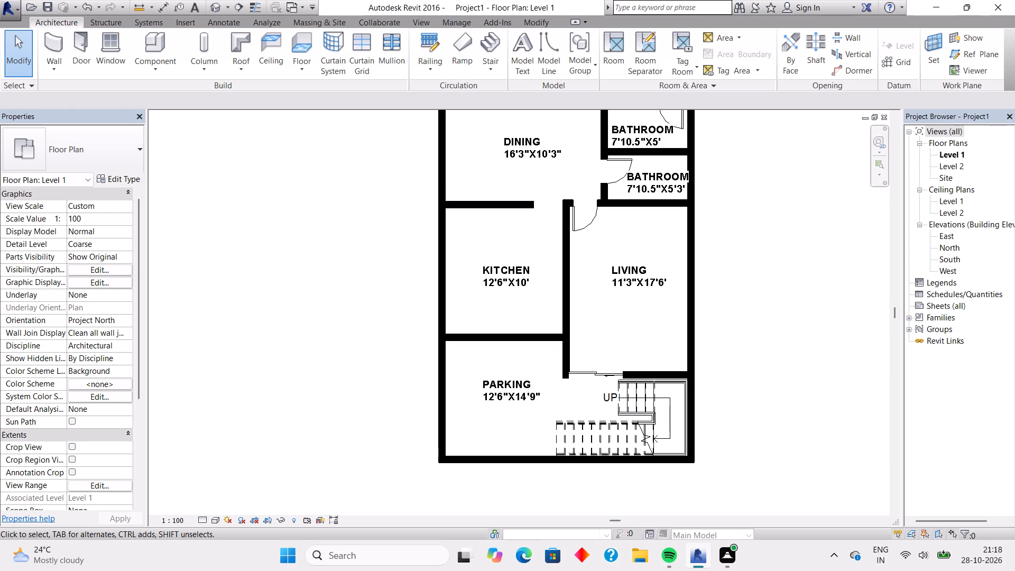
Place M_Fixed 0915 x 1220mm windows in both bedrooms' north walls, about 5' from the west wall in the 12'6" bedroom and centred in the other.
scroll(768, 333, down, 5)
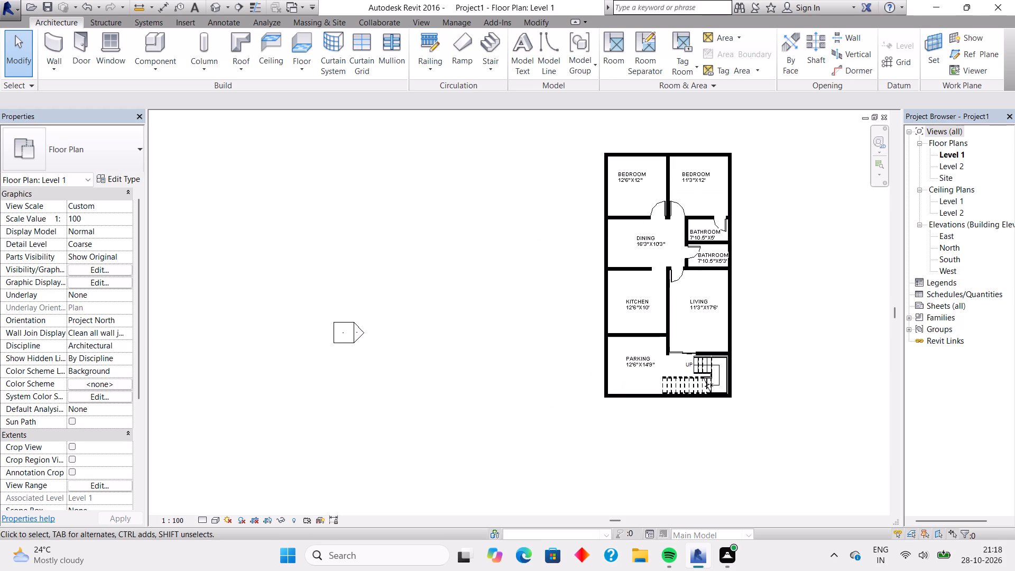
middle_drag(784, 299, 673, 331)
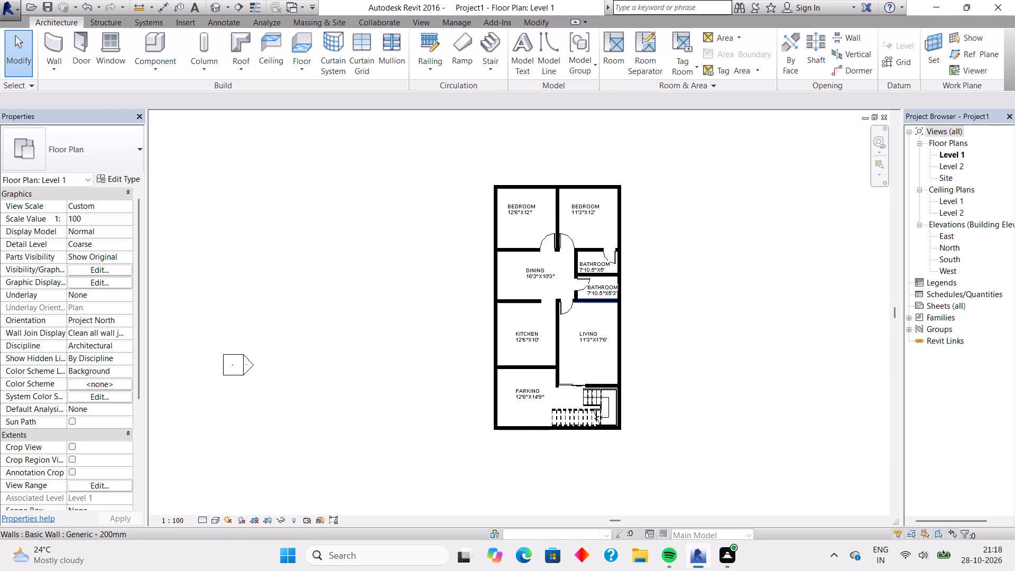
click(114, 47)
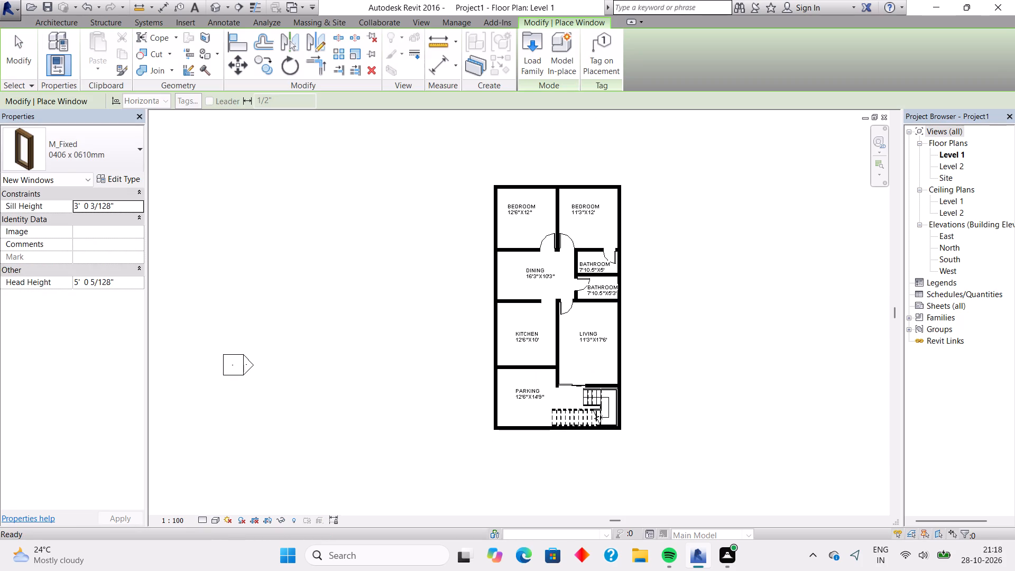
scroll(649, 307, up, 4)
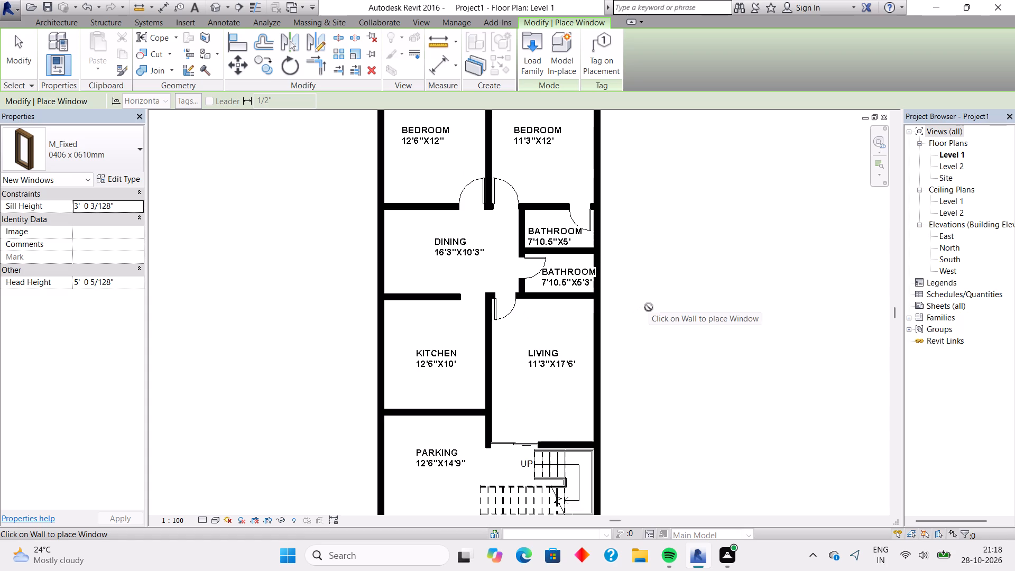
middle_drag(644, 245, 684, 359)
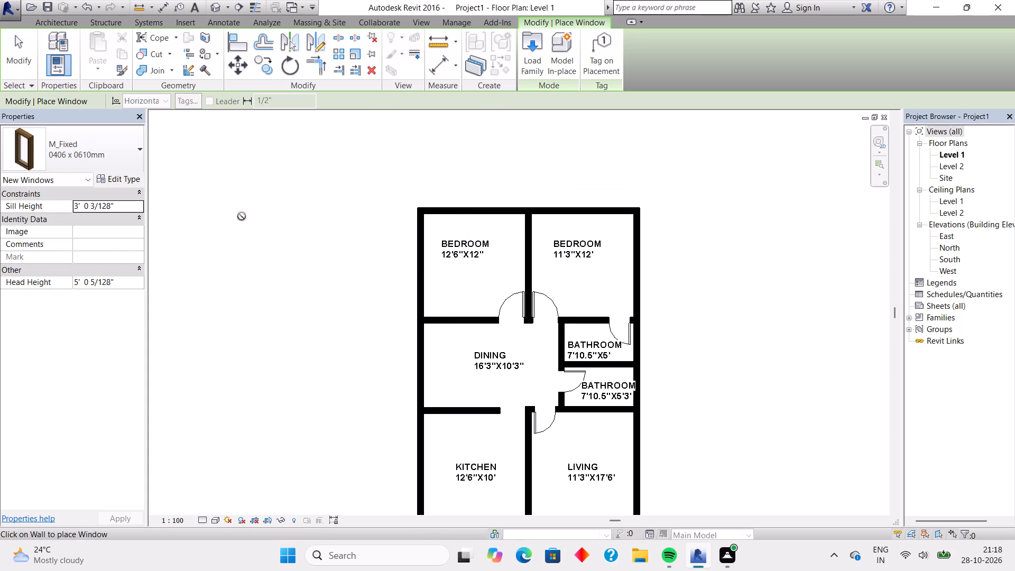
click(124, 159)
click(83, 326)
click(133, 148)
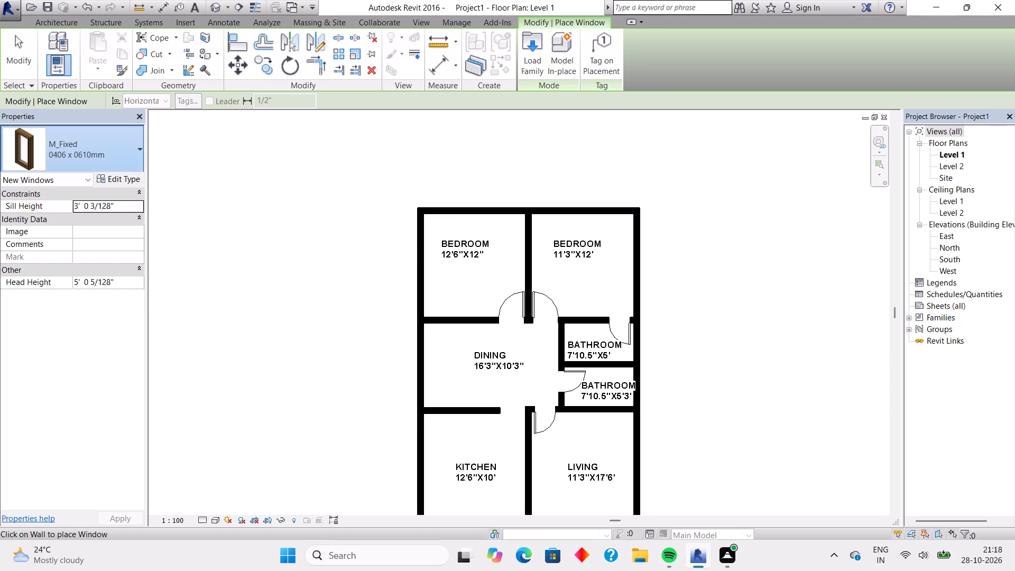
click(97, 329)
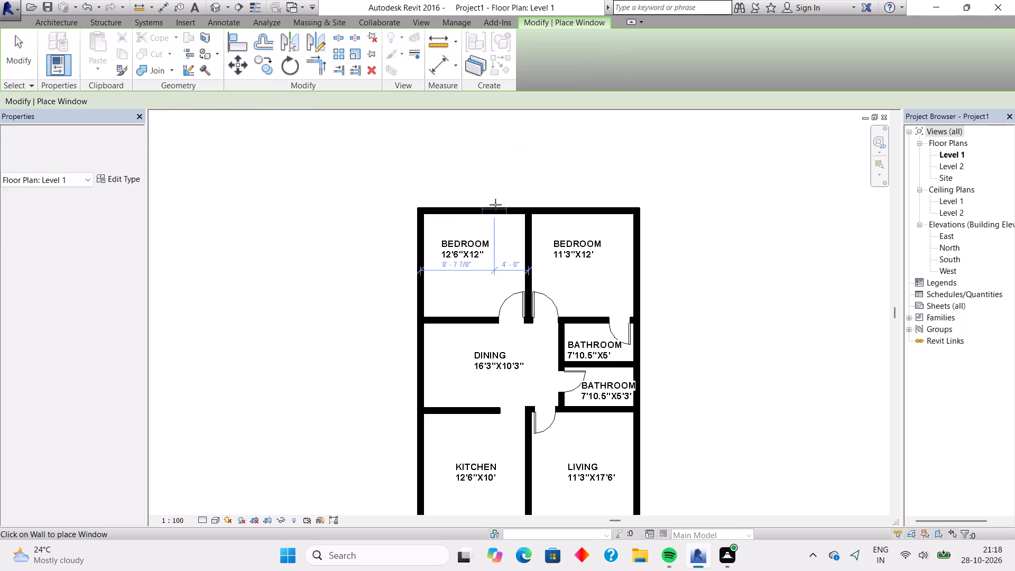
click(464, 217)
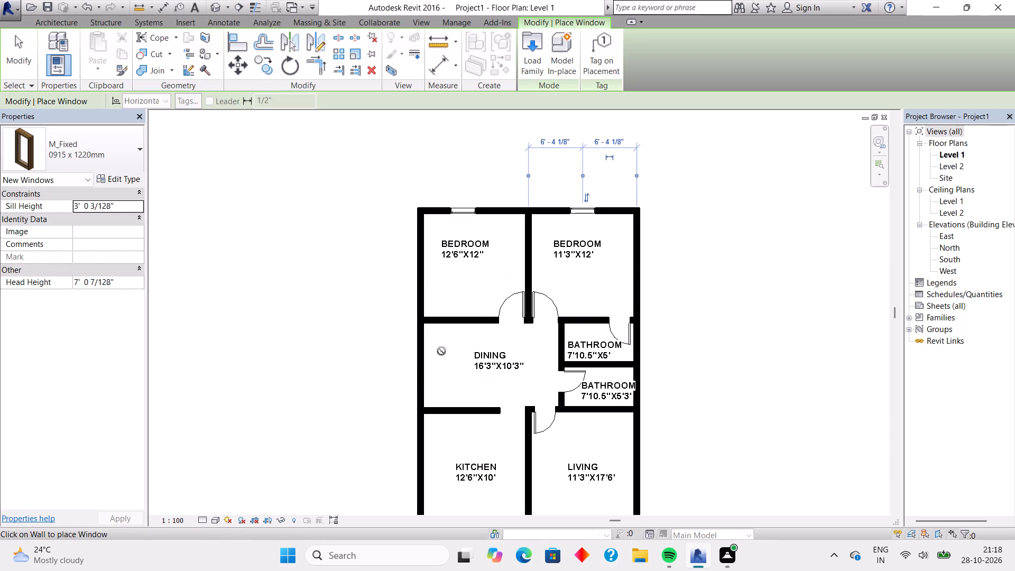
Place centred 0915 x 1220mm windows in the dining room's west wall, the kitchen-parking wall and the living room's east wall.
click(420, 363)
middle_drag(534, 356, 515, 230)
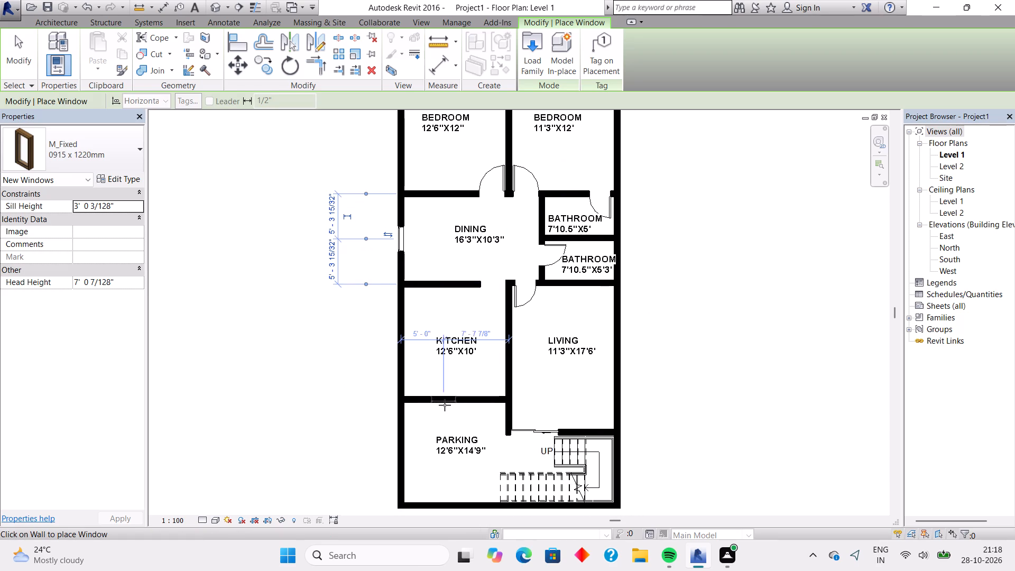
click(459, 398)
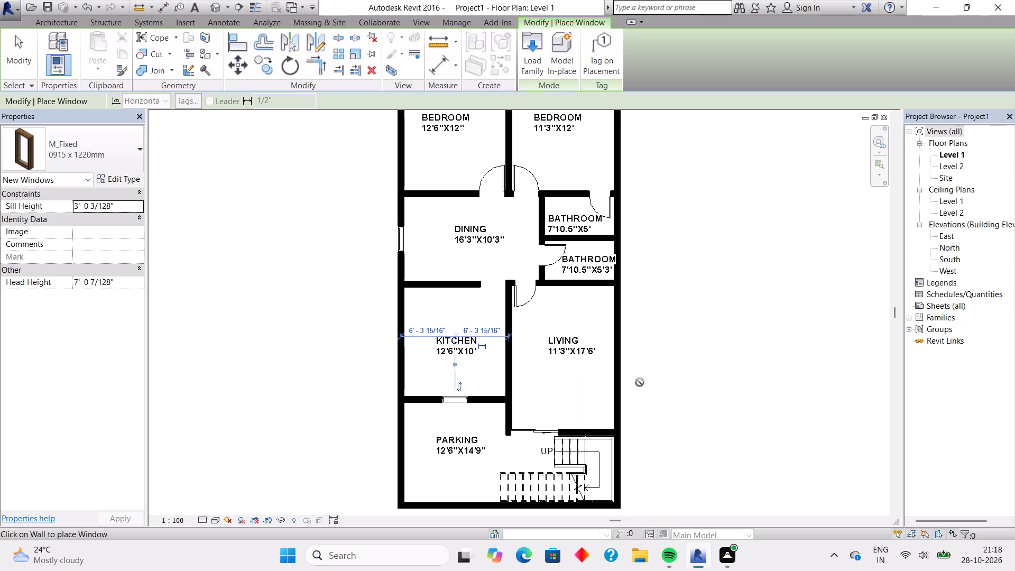
click(614, 353)
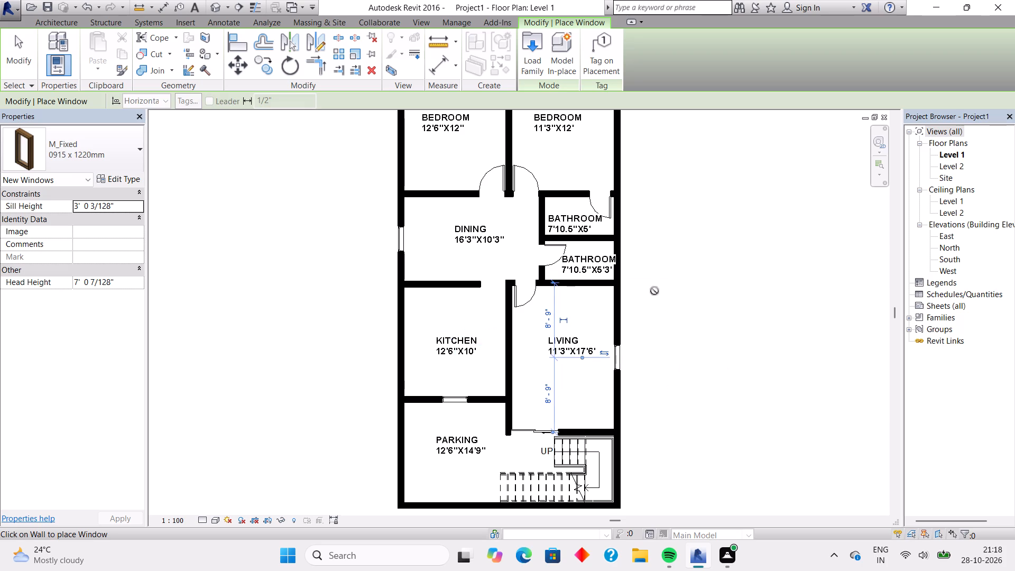
Place an M_Fixed 0406 x 0610mm window centred in the east wall of each of the two bathrooms.
click(136, 157)
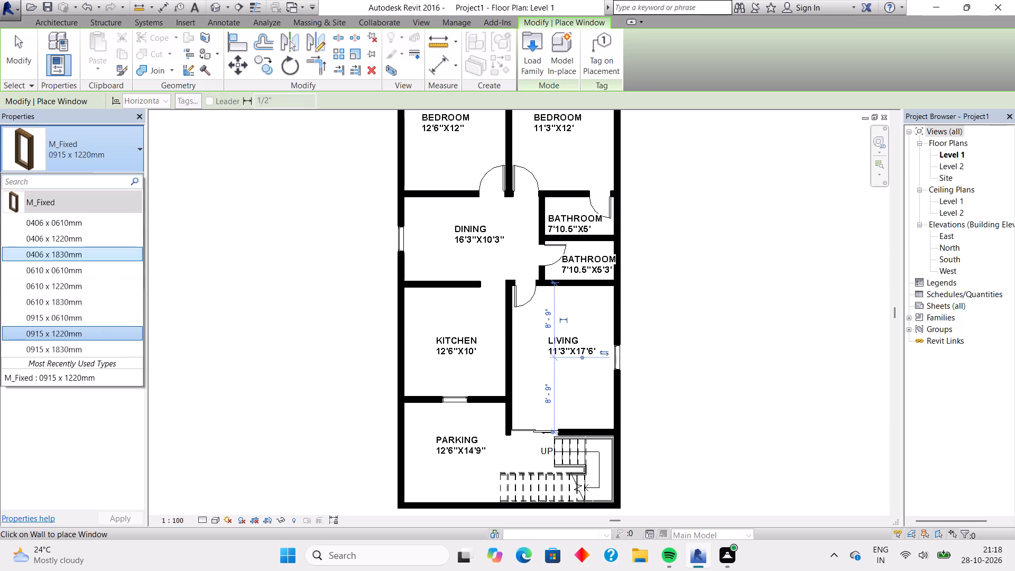
click(101, 221)
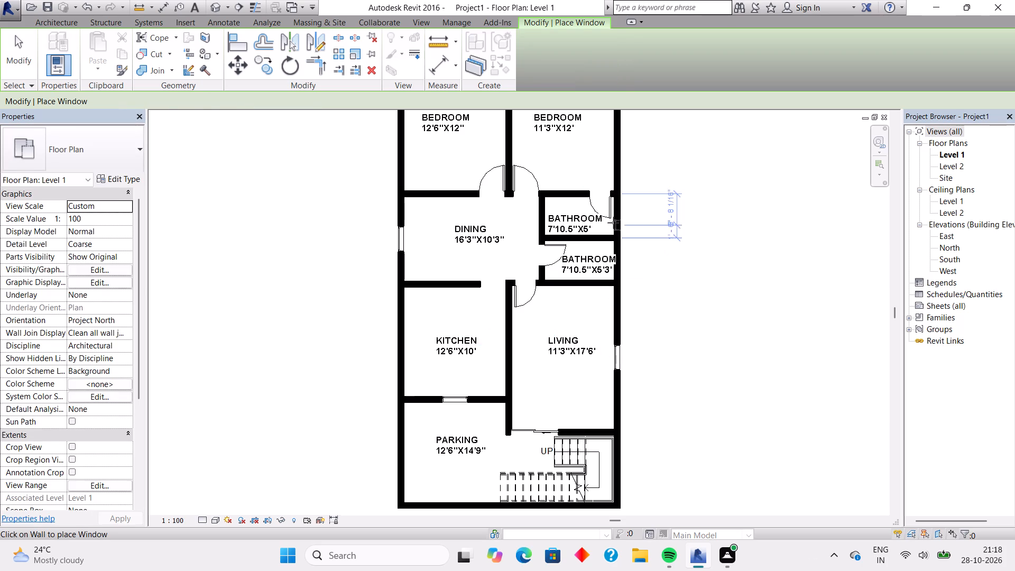
click(613, 219)
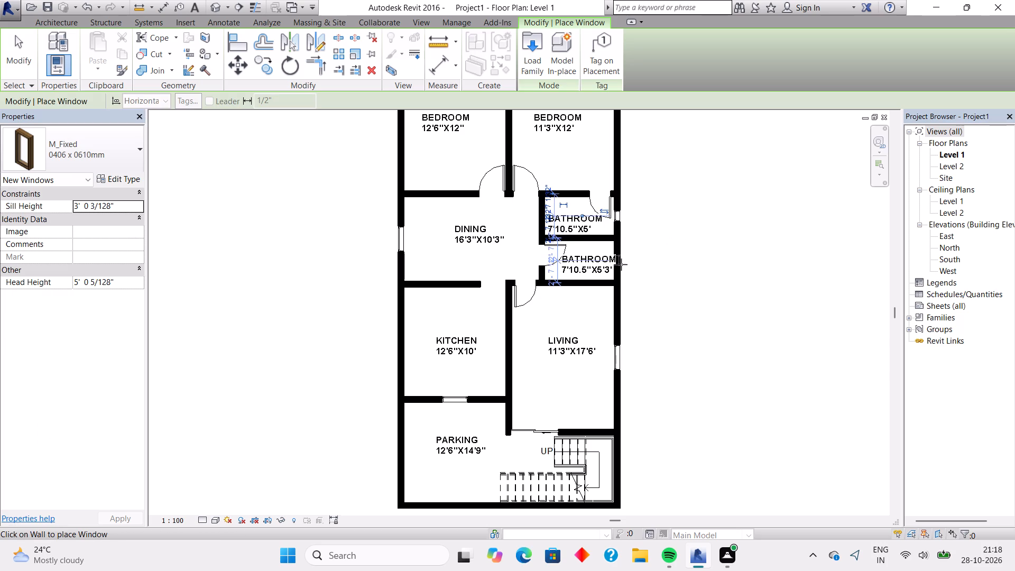
click(619, 266)
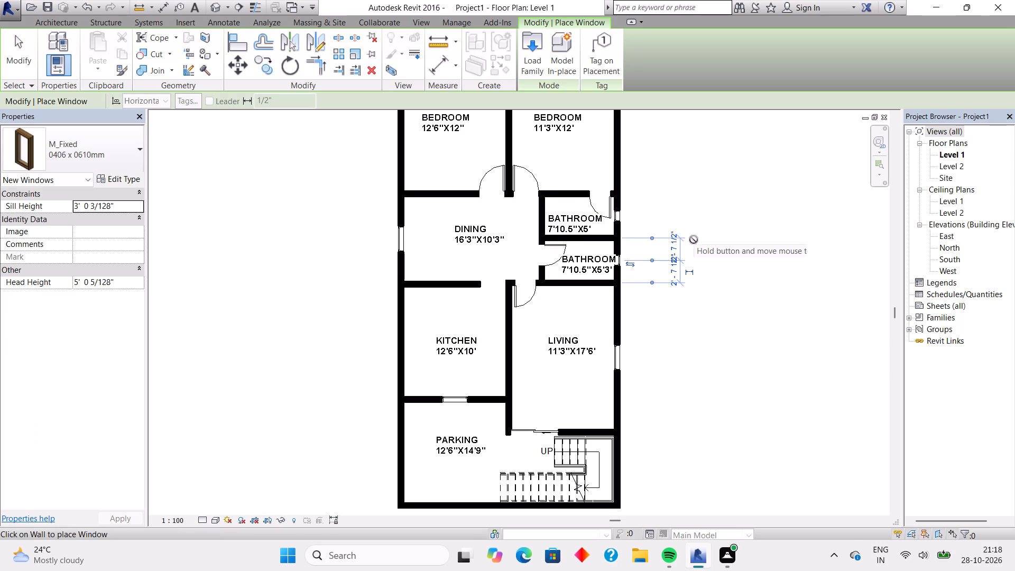
key(Escape)
Place an M_Fixed 0915 x 0610mm window in the 12'6" bedroom's west wall, about 5'6" from the north wall.
scroll(694, 240, up, 4)
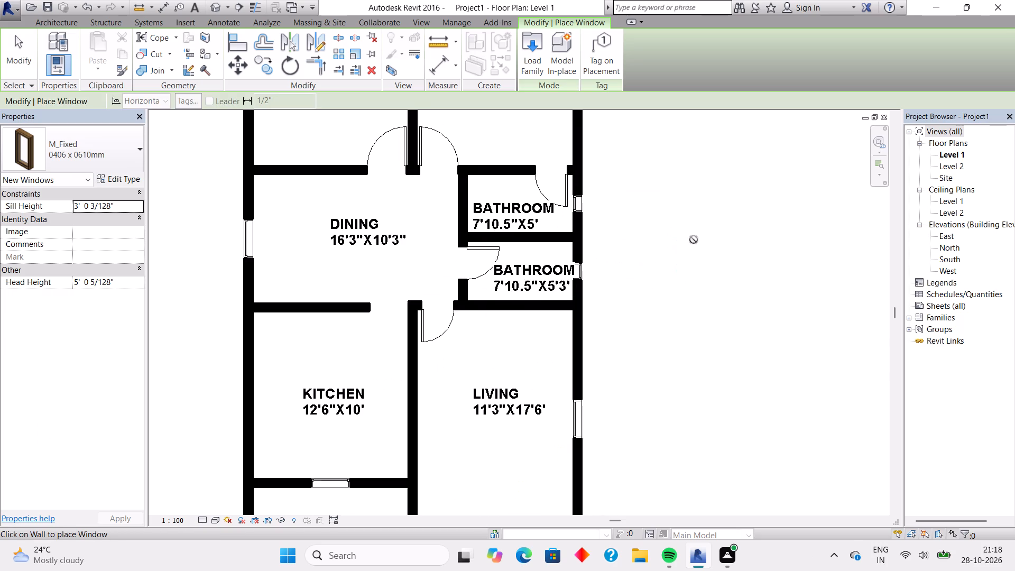
scroll(694, 240, down, 5)
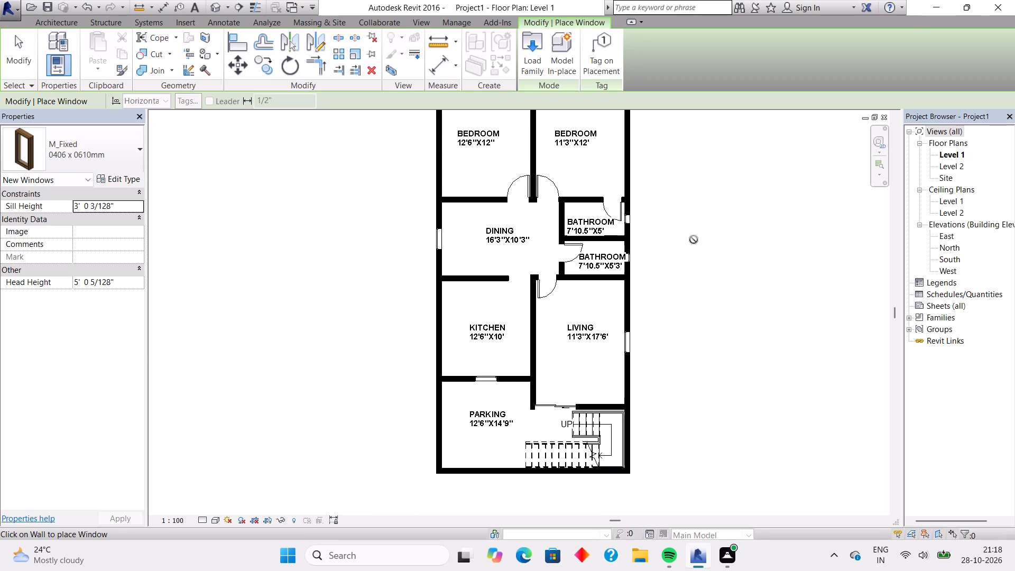
scroll(694, 240, down, 2)
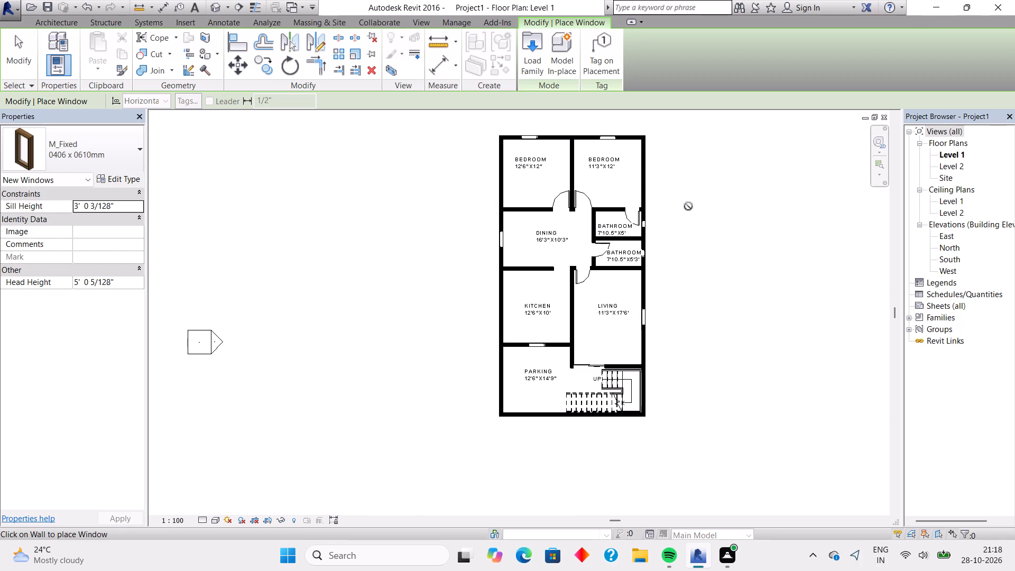
click(69, 154)
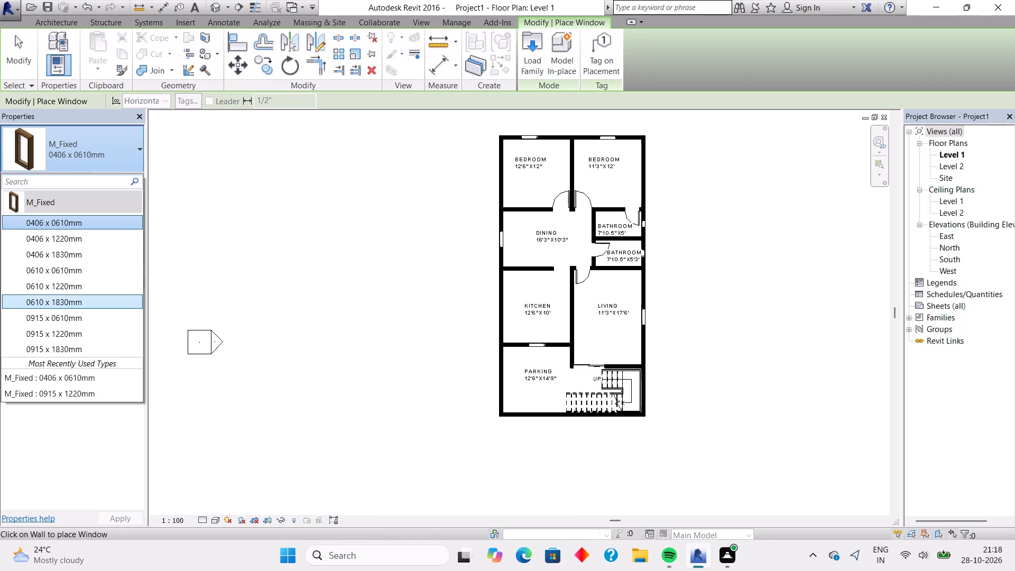
click(84, 314)
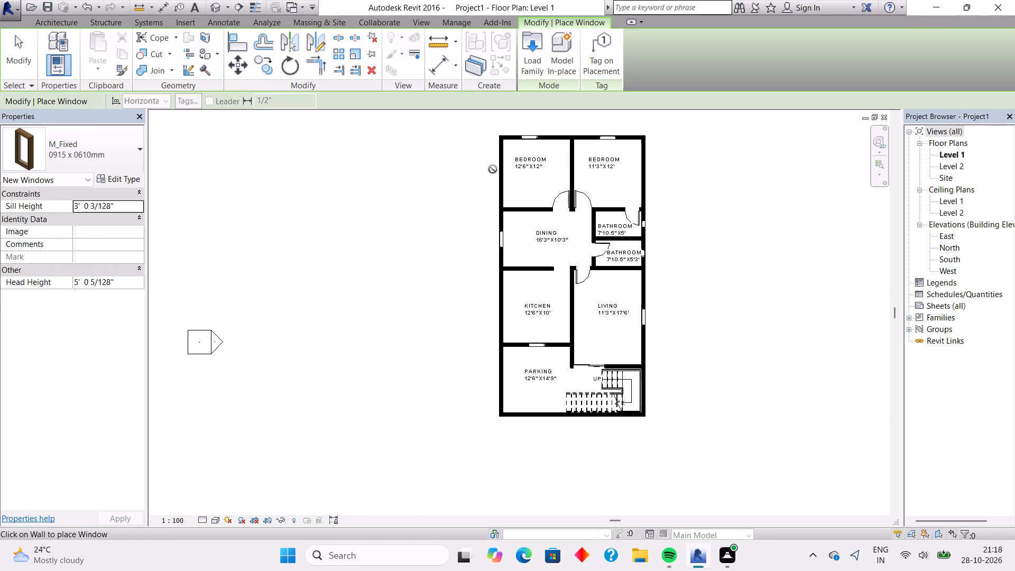
scroll(498, 171, up, 7)
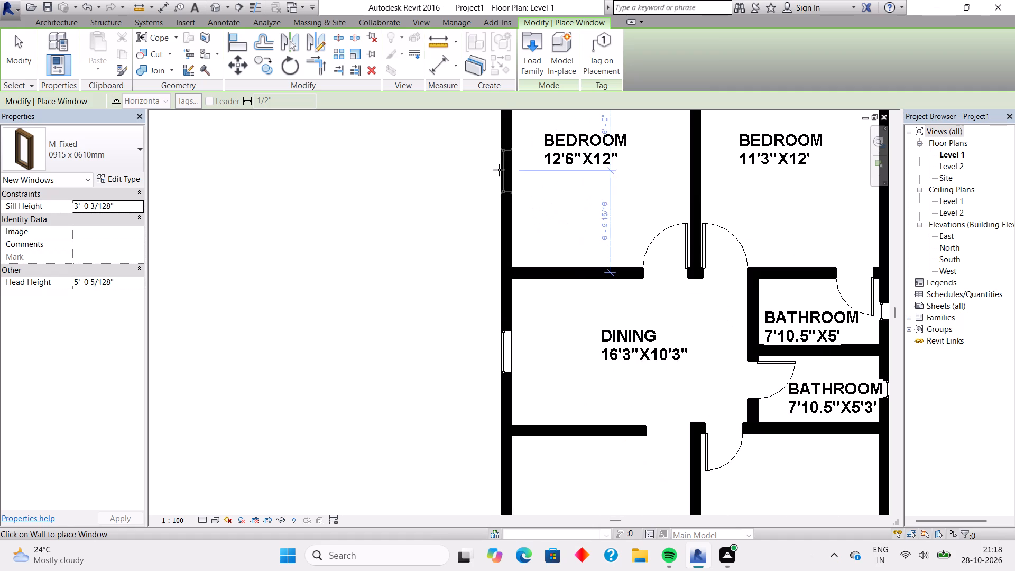
click(502, 162)
scroll(502, 162, down, 6)
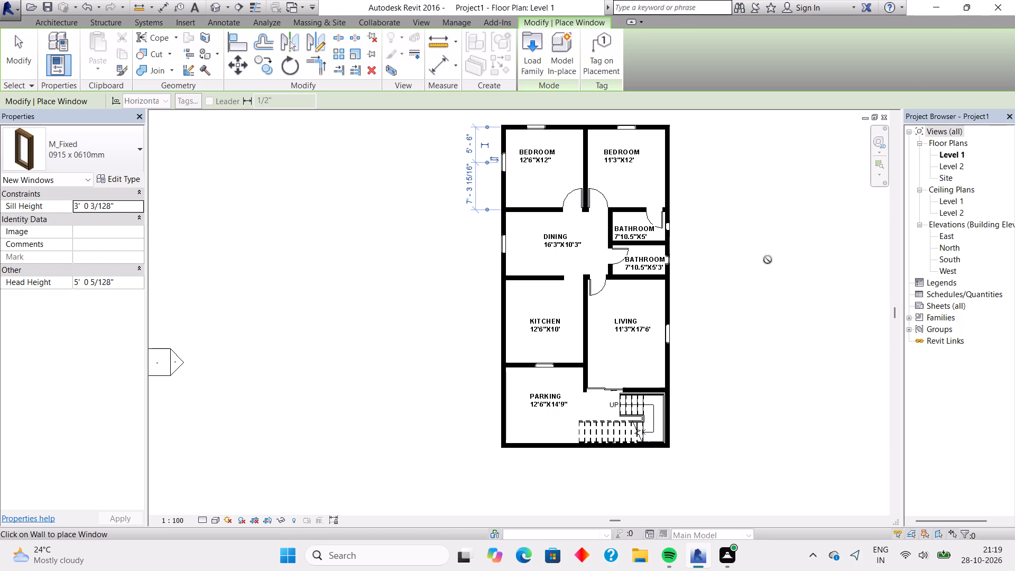
key(Escape)
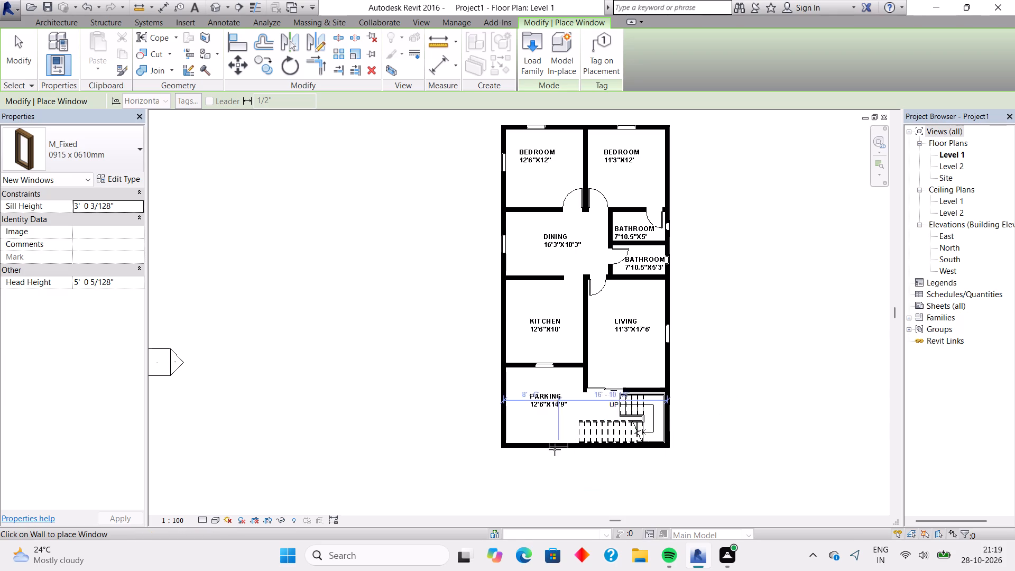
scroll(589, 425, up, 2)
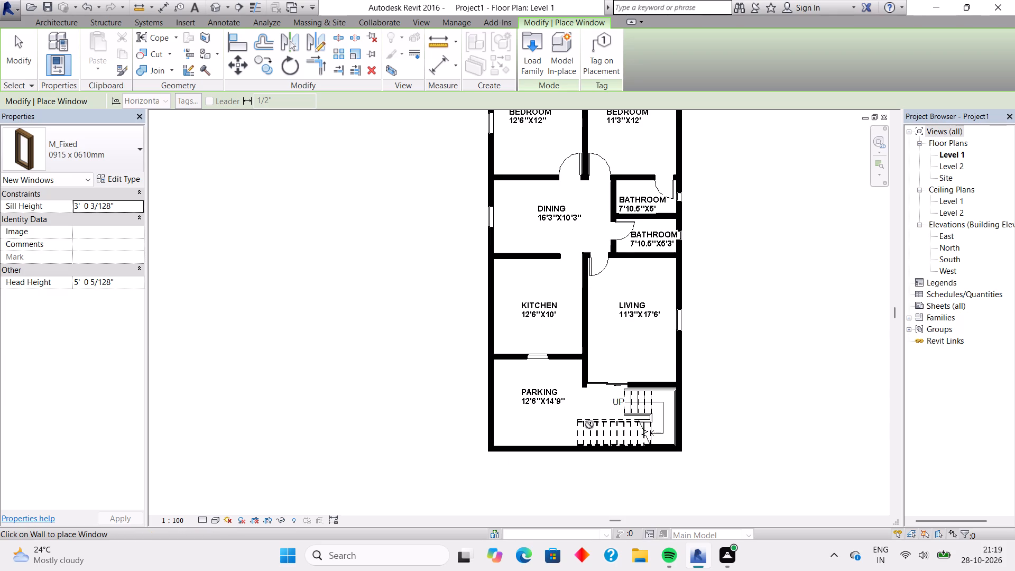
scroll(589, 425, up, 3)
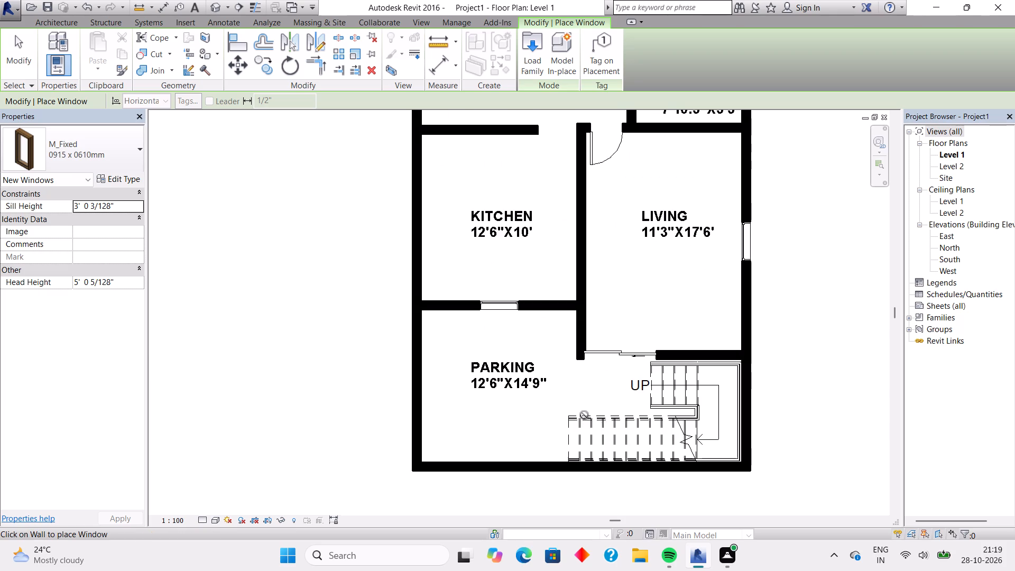
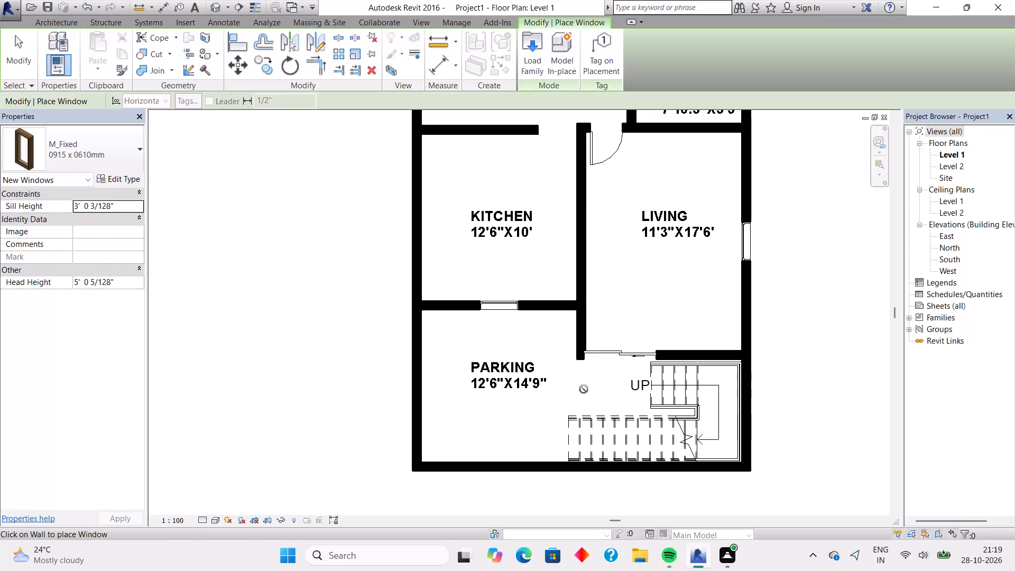
Delete the parking area's full-width south wall.
middle_drag(584, 389, 565, 309)
scroll(584, 389, up, 1)
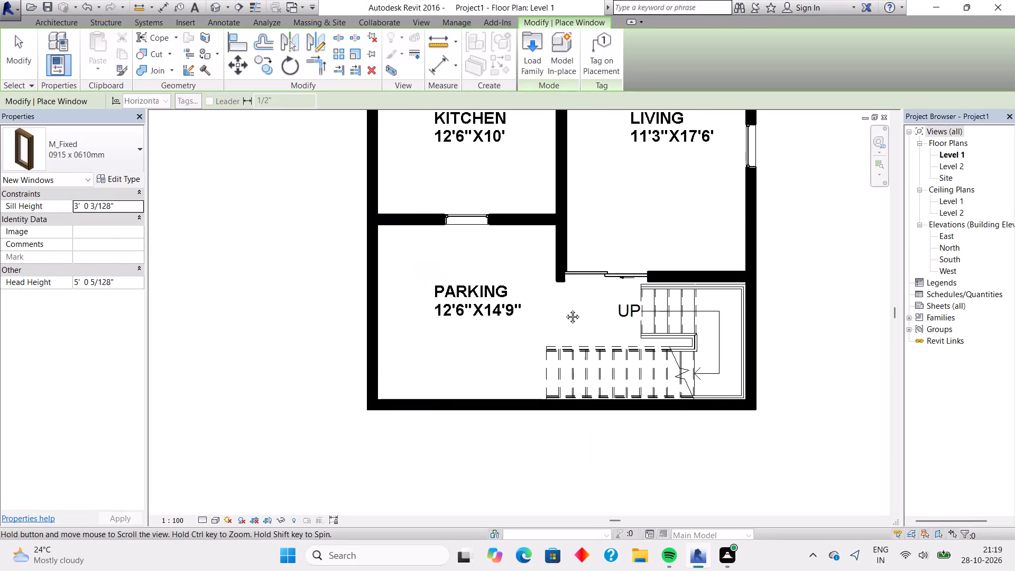
middle_drag(565, 309, 572, 290)
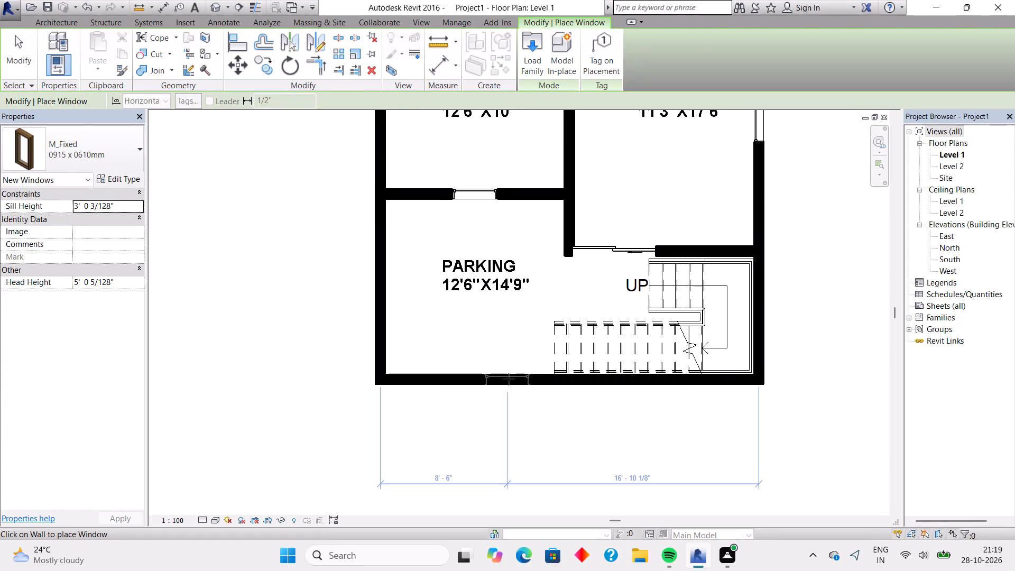
key(Escape)
key(Escape)
key(Escape)
click(509, 379)
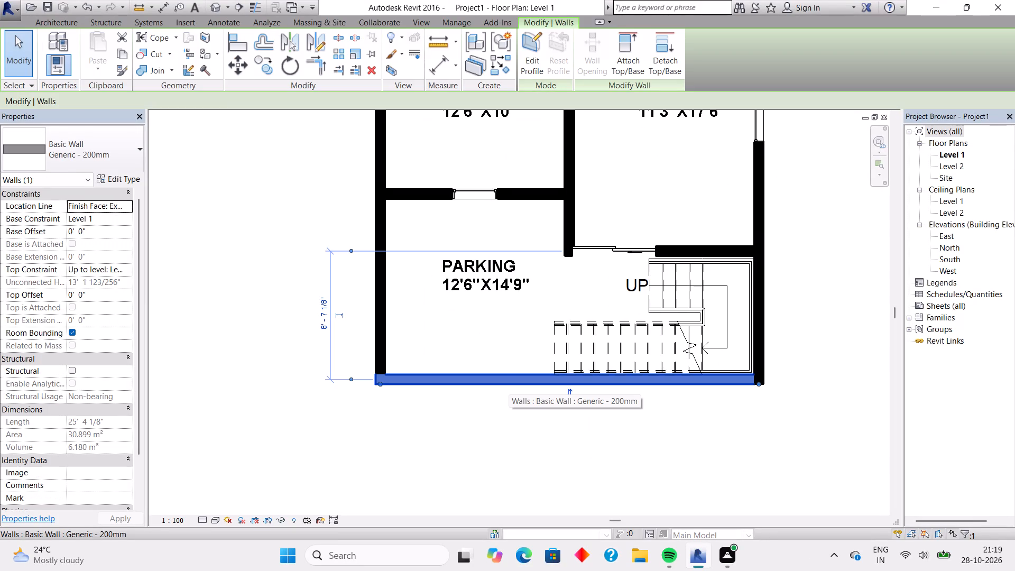
key(Delete)
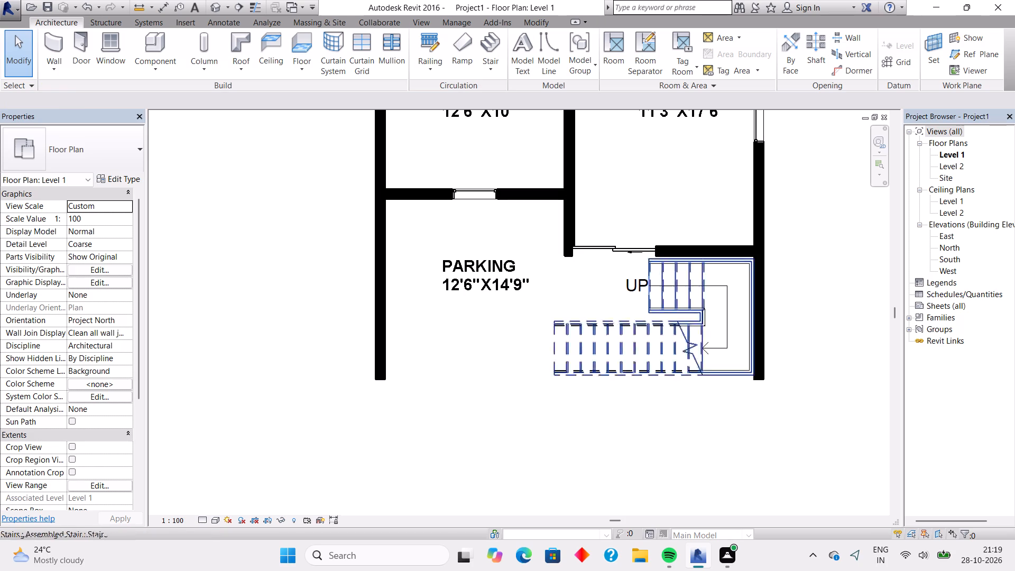
Draw a Generic - 200mm wall about 14' long from the plan's southeast corner westward, just south of the staircase.
click(43, 49)
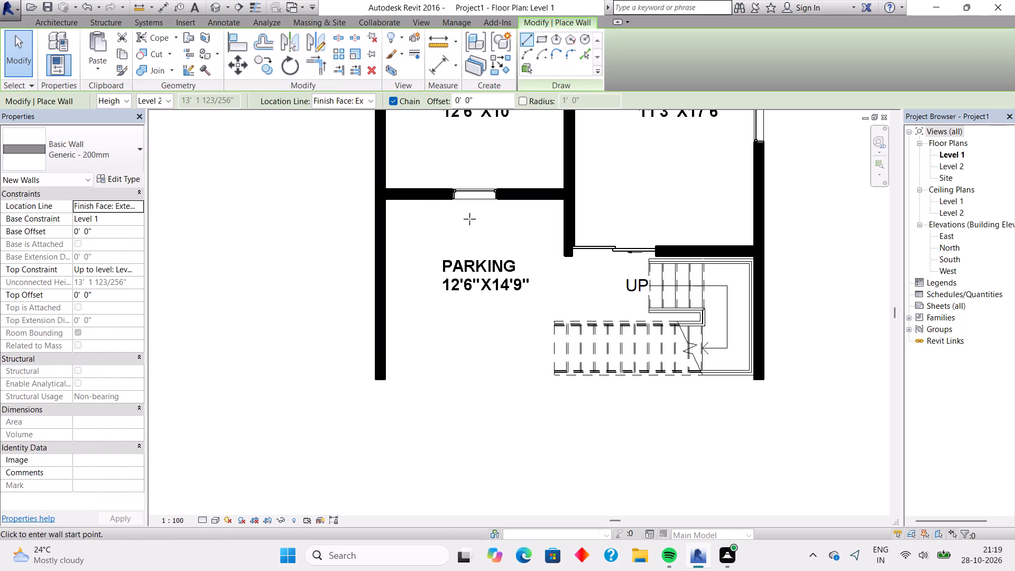
click(759, 381)
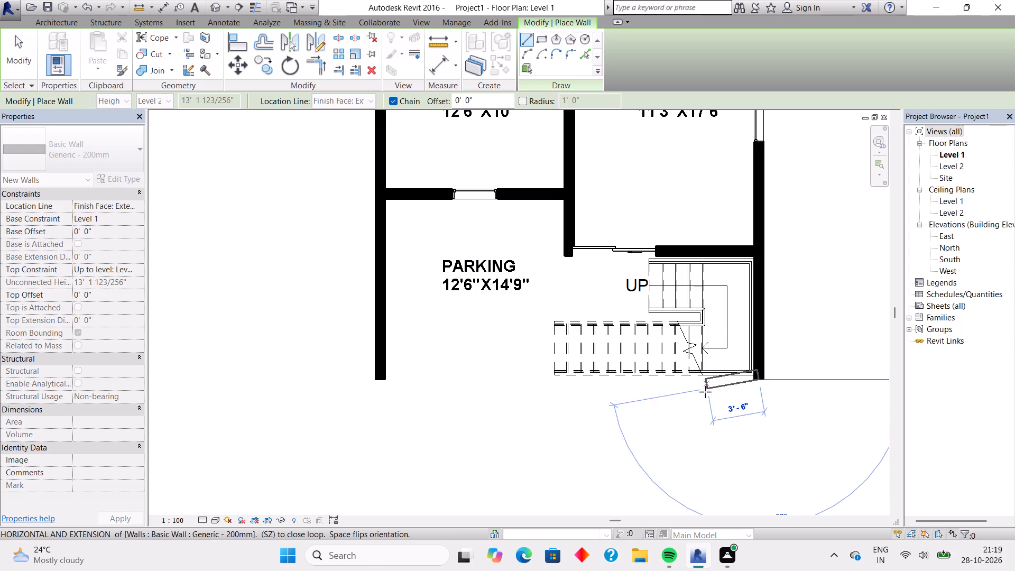
key(space)
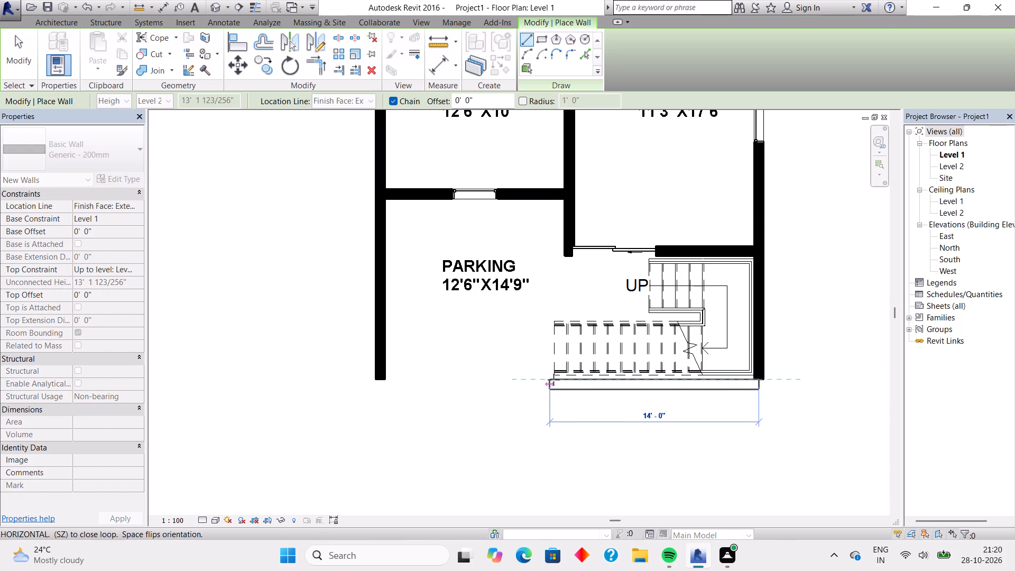
click(553, 380)
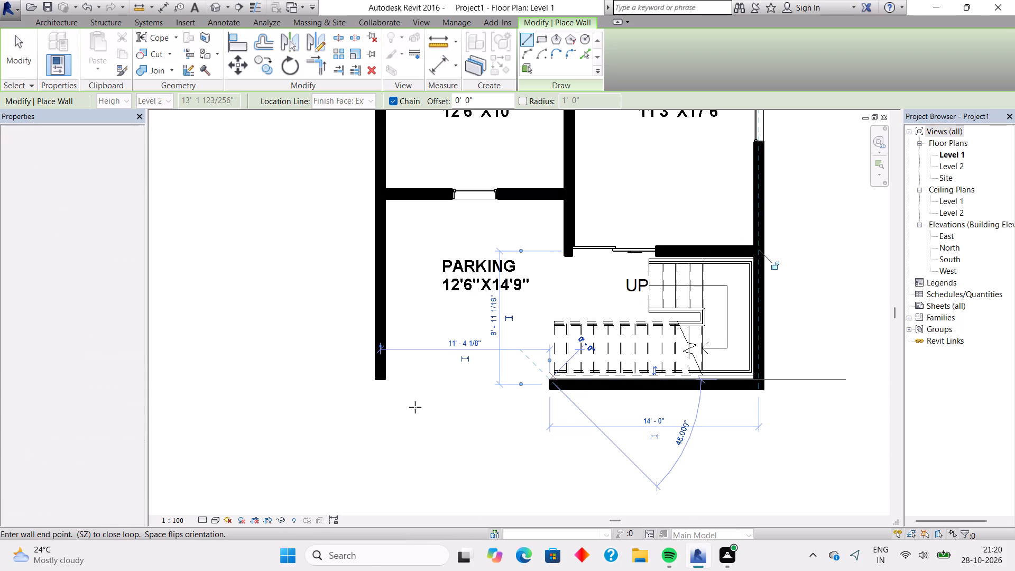
key(Escape)
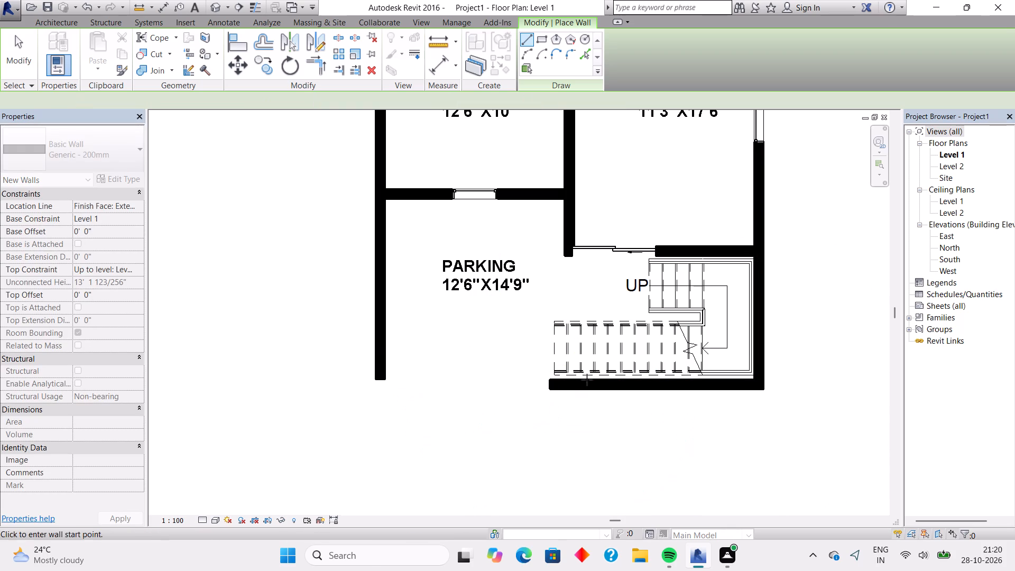
scroll(605, 365, up, 7)
key(Escape)
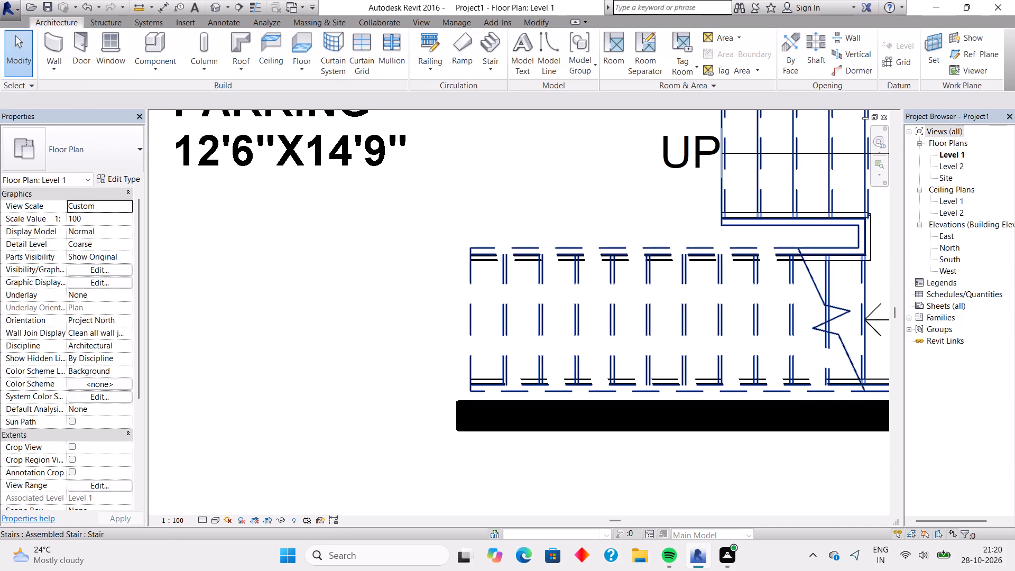
Nudge the staircase slightly south towards the new parking wall.
scroll(685, 335, down, 3)
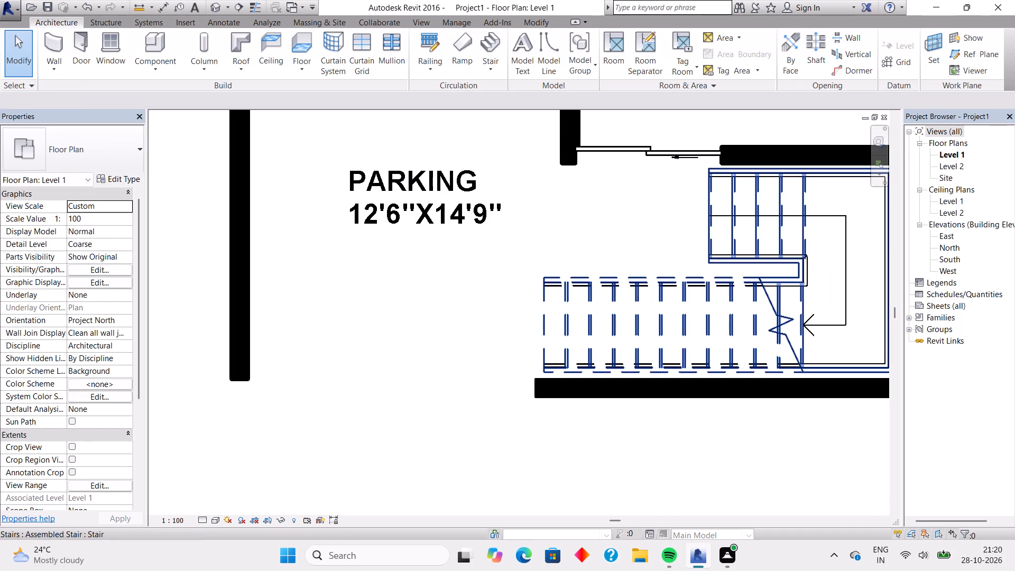
click(781, 339)
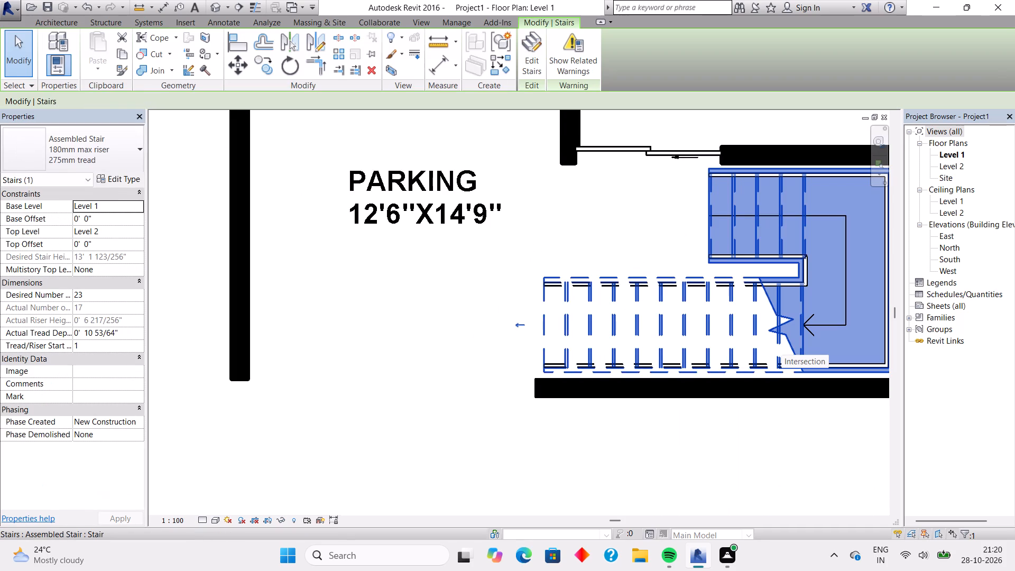
key(Down)
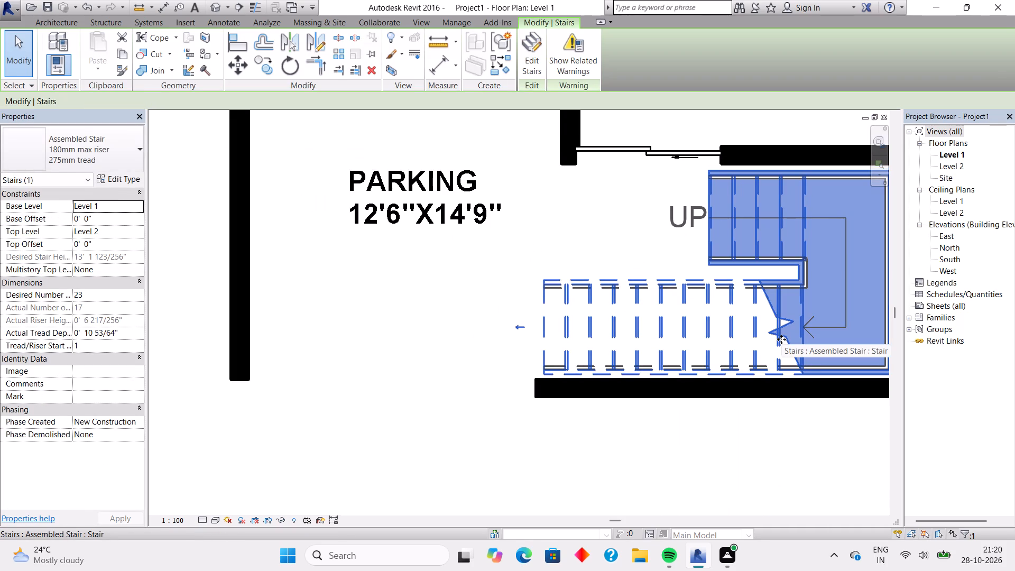
key(Escape)
Nudge the 7'10.5"X5'3' bathroom label slightly west, away from the east wall's window.
scroll(781, 339, down, 4)
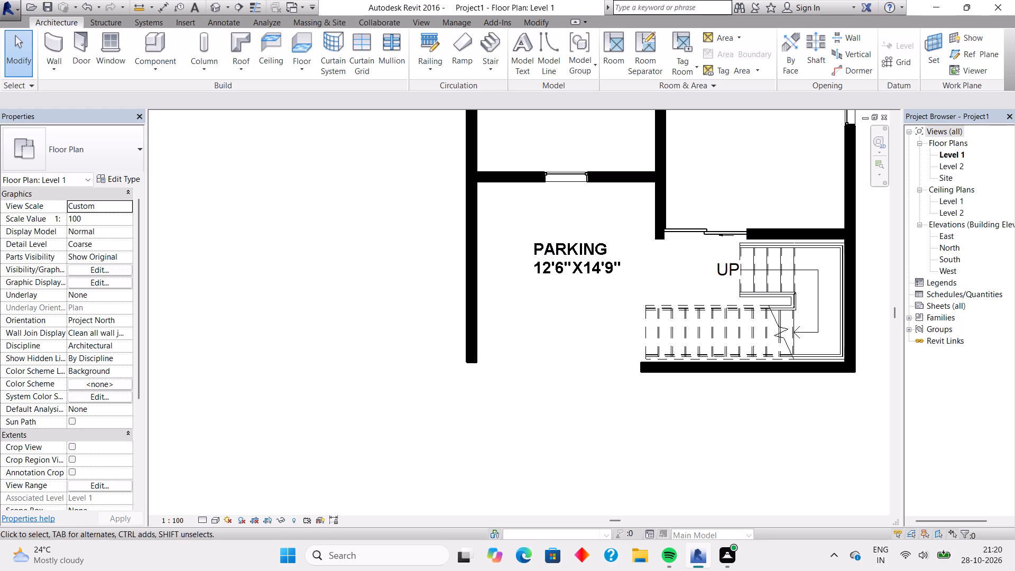
middle_drag(704, 150, 625, 418)
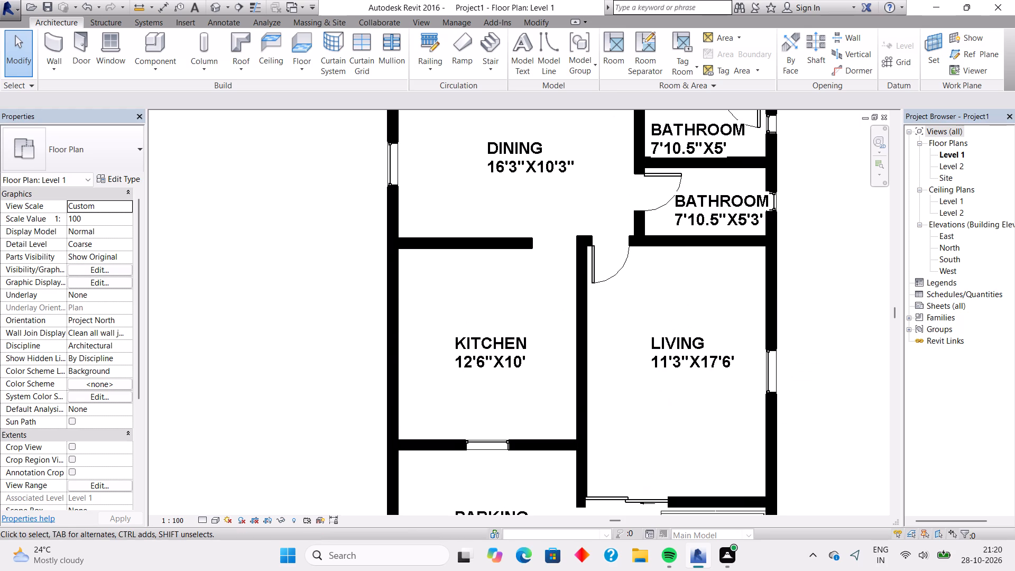
scroll(639, 361, down, 2)
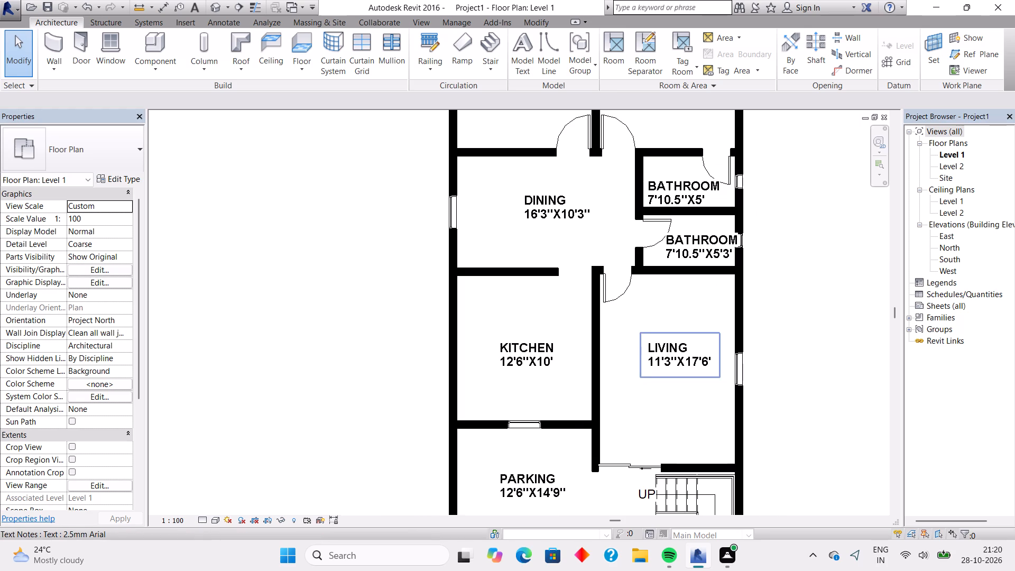
click(693, 248)
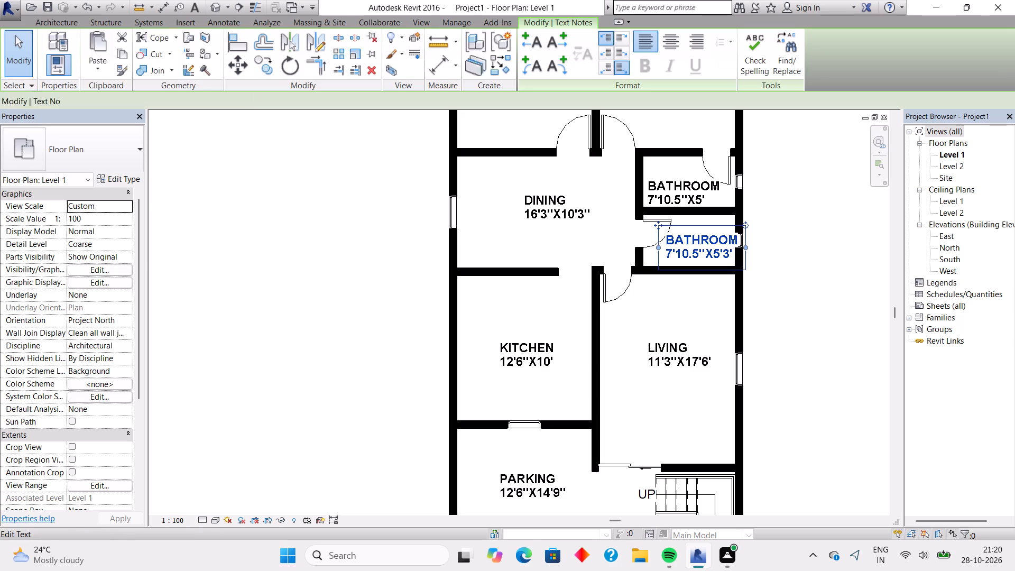
key(Left)
key(Left)
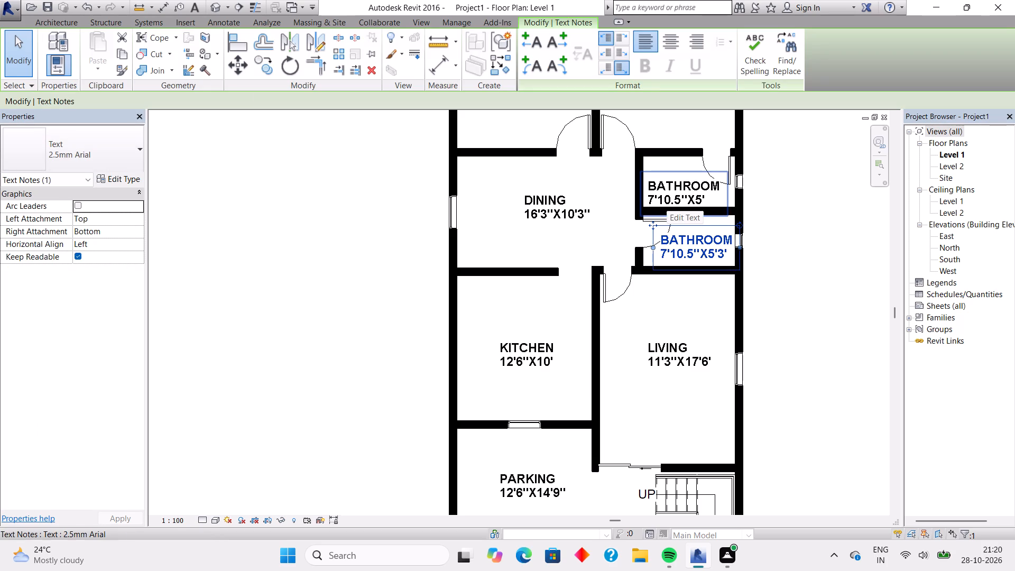
Load the M_RPC Beetle car family as a component from the US Metric library's Entourage folder.
scroll(669, 330, down, 2)
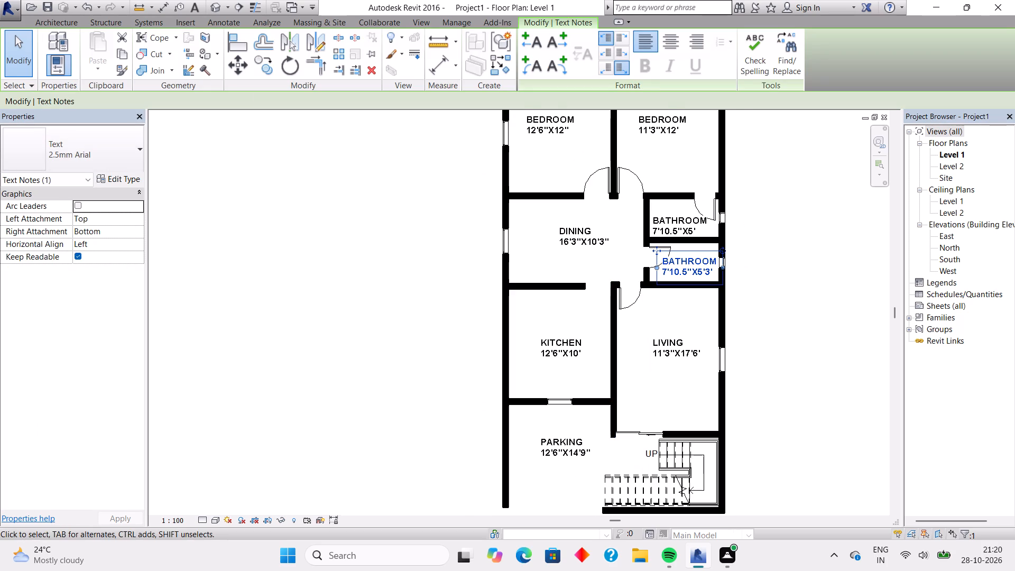
middle_drag(596, 261, 606, 362)
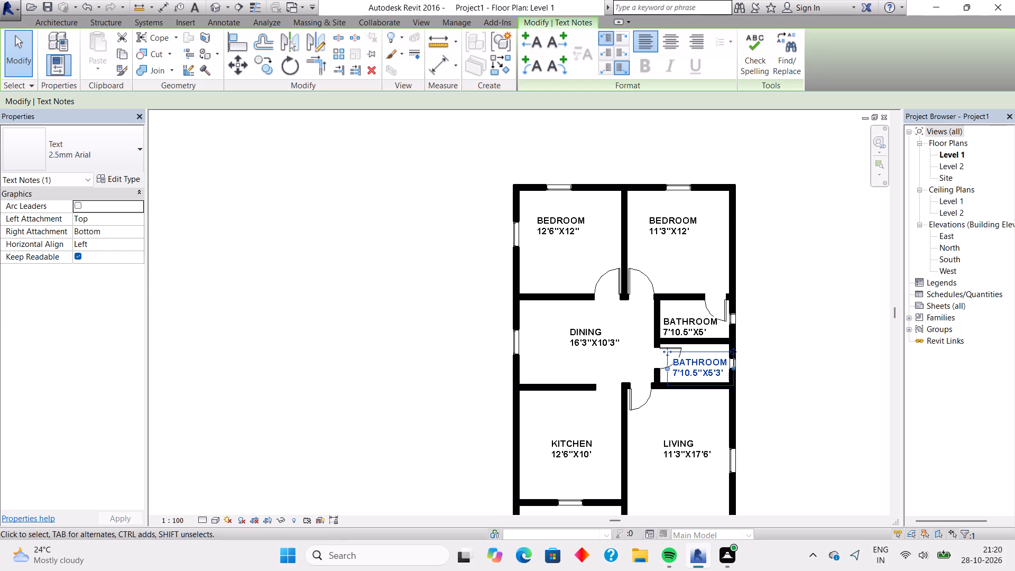
scroll(606, 362, down, 5)
middle_drag(606, 362, 519, 288)
scroll(512, 293, up, 4)
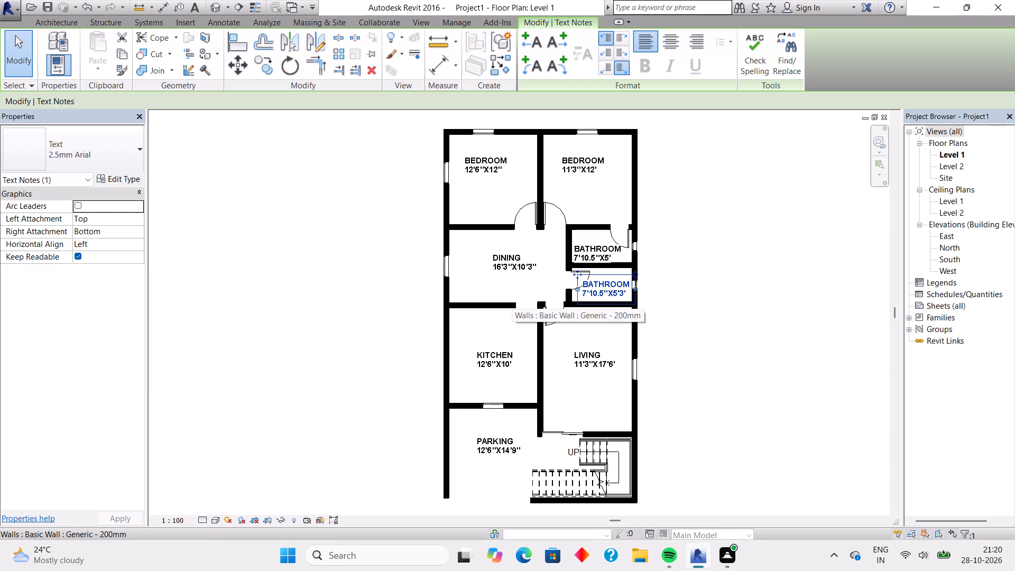
click(64, 24)
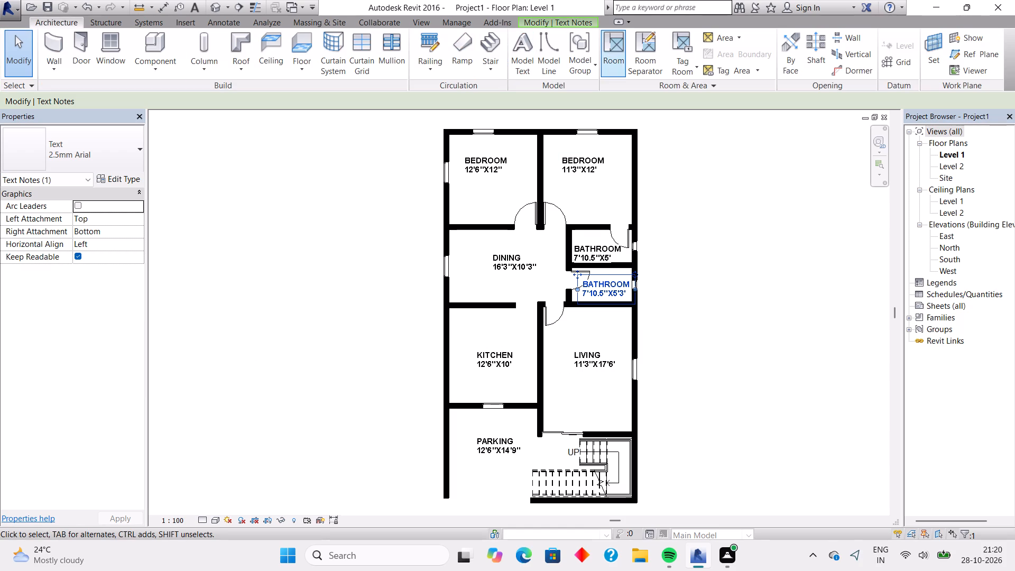
click(164, 41)
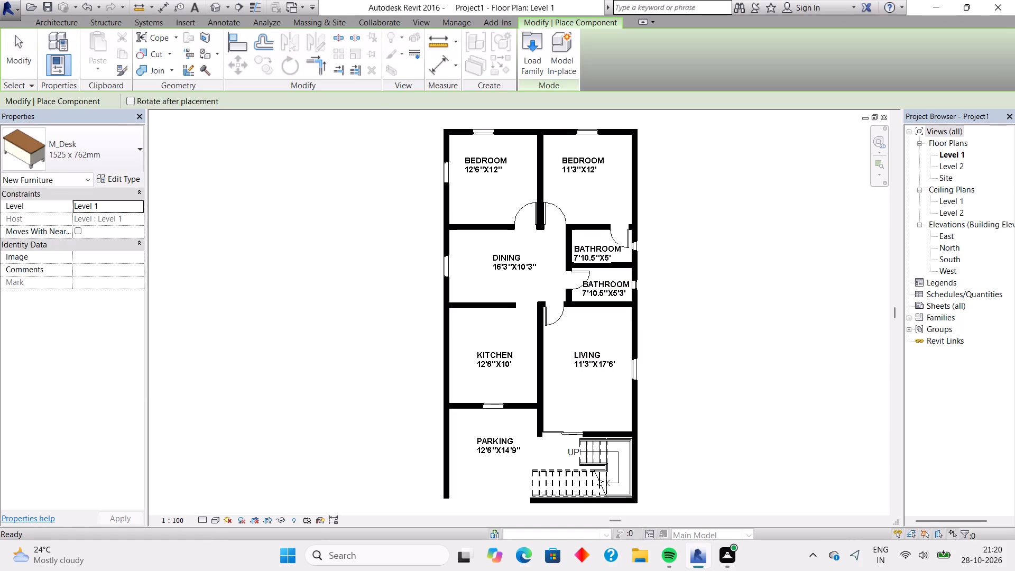
click(509, 42)
click(522, 43)
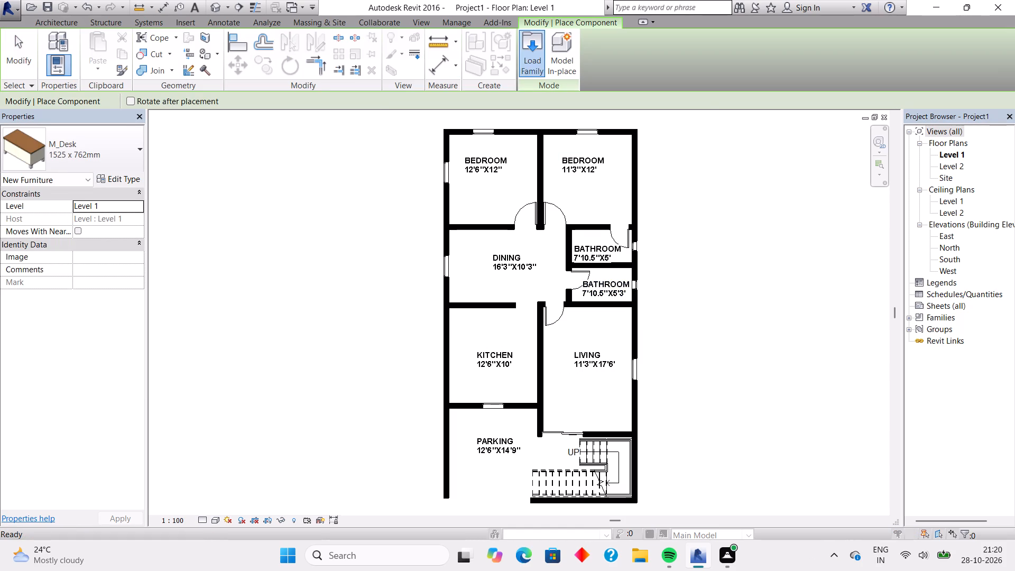
click(294, 201)
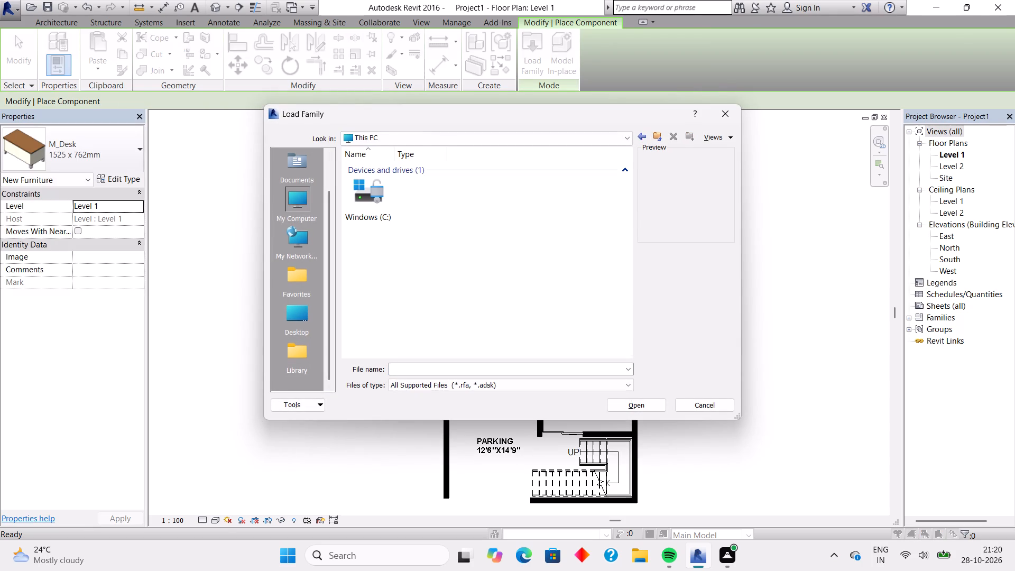
double_click(352, 198)
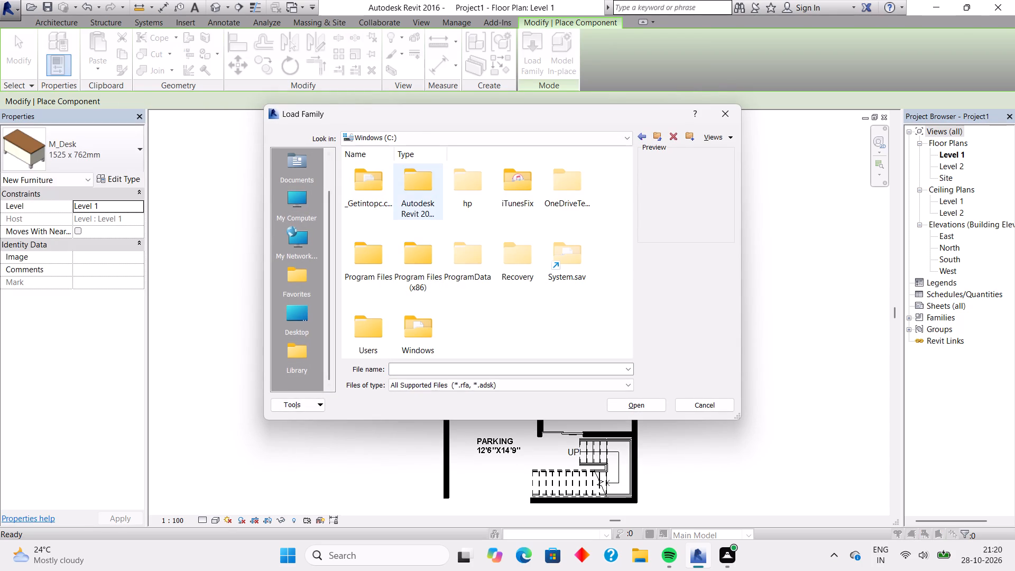
double_click(432, 190)
double_click(414, 186)
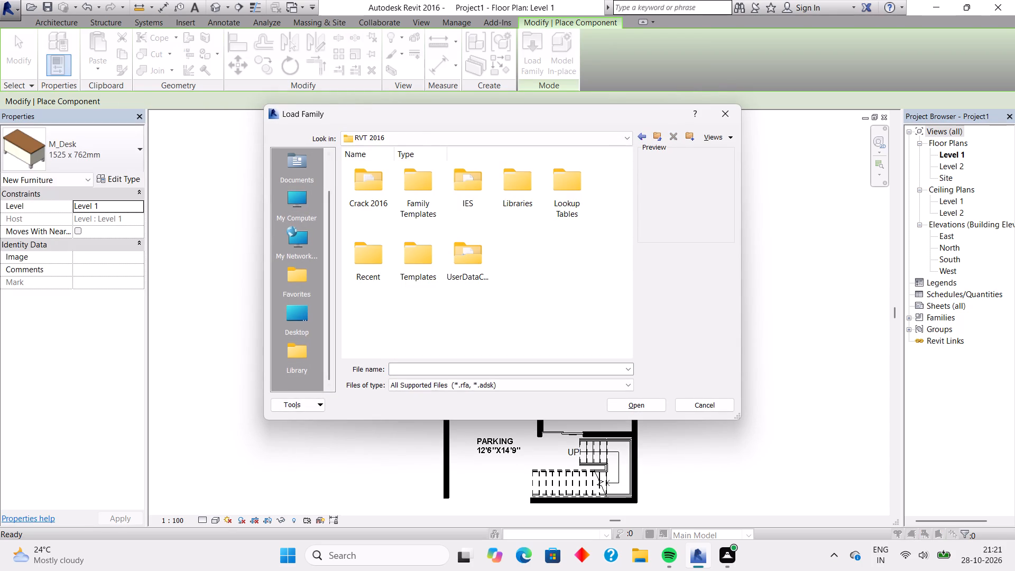
double_click(512, 192)
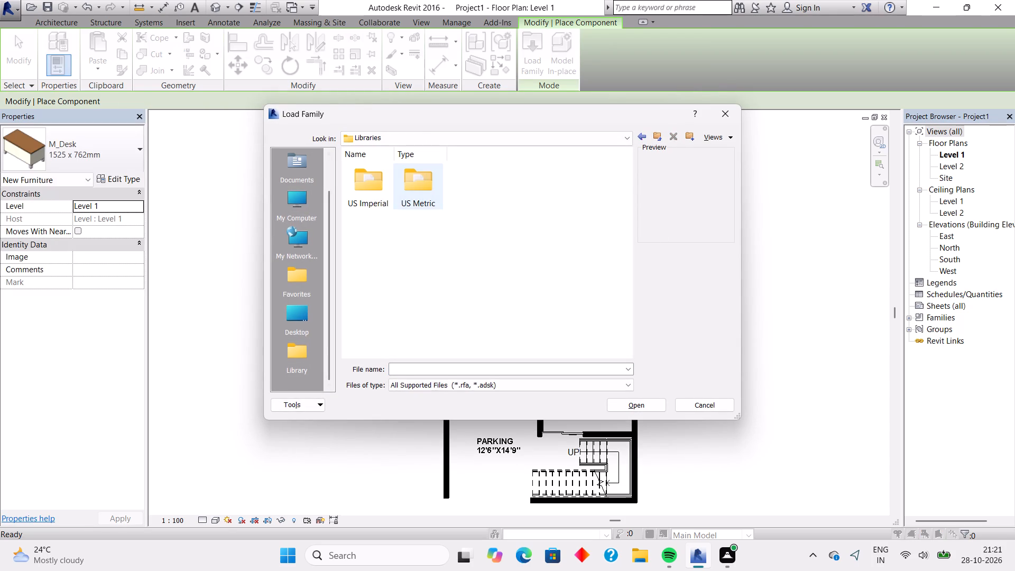
double_click(424, 198)
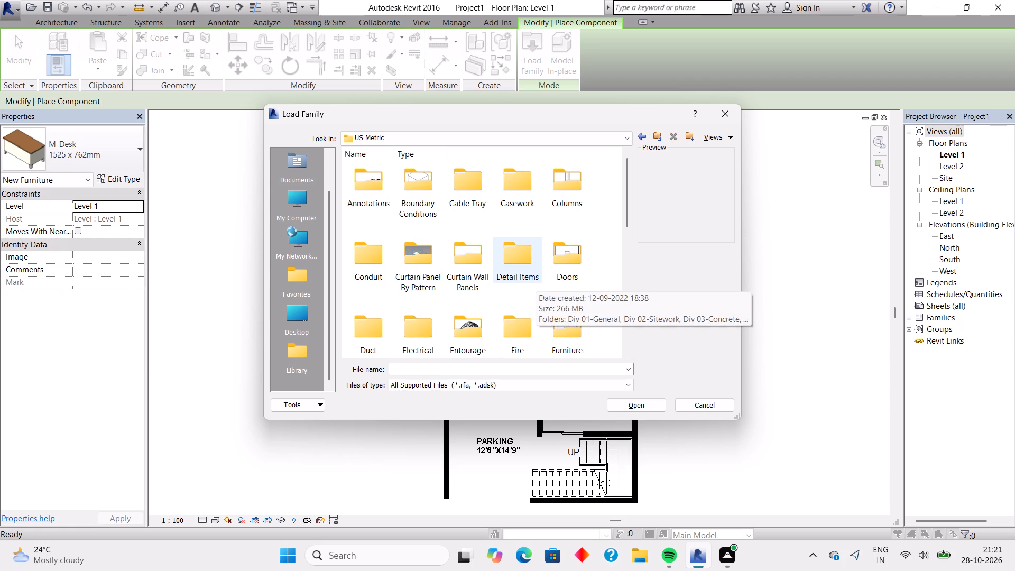
double_click(463, 325)
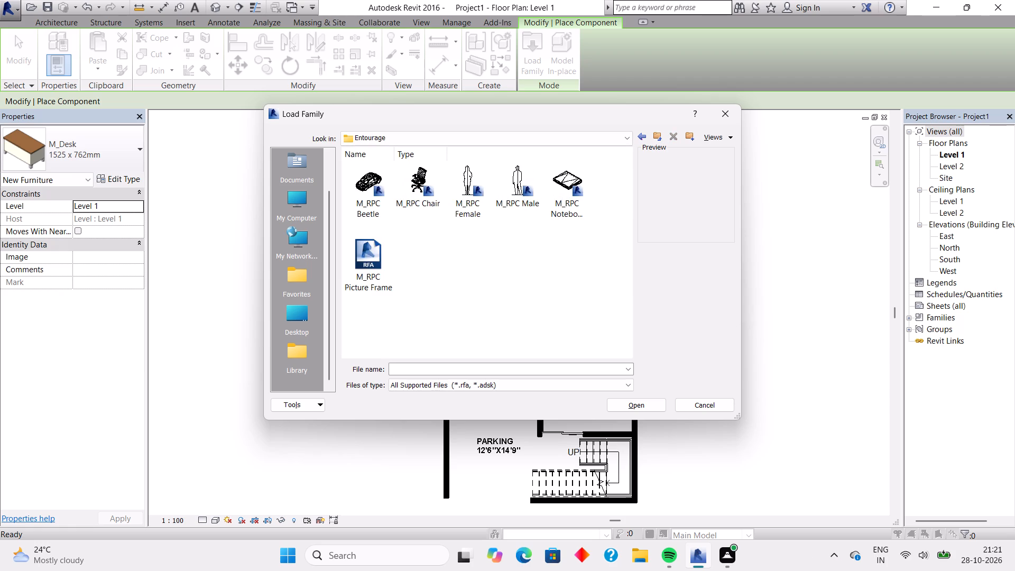
double_click(372, 177)
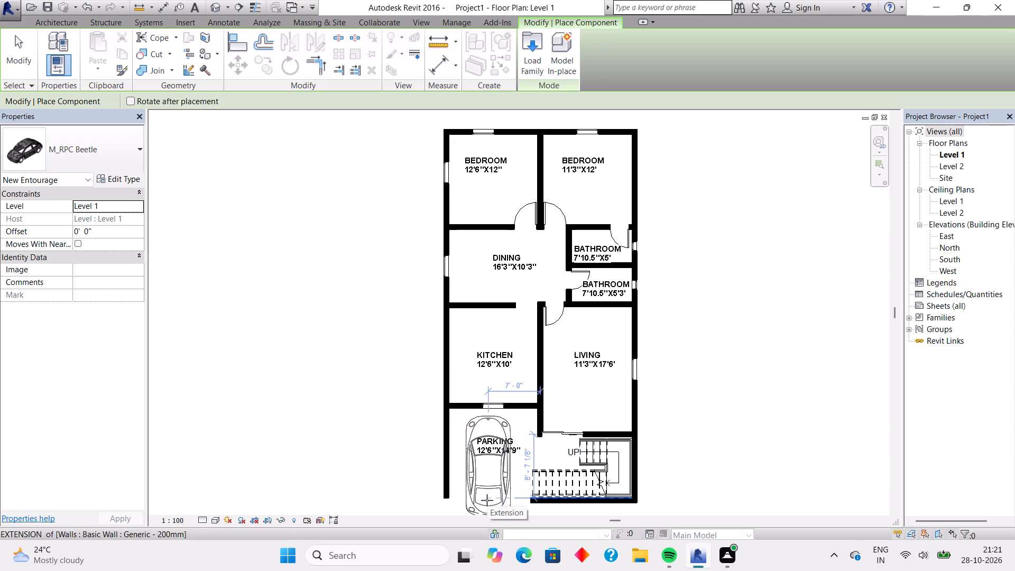
Place the M_RPC Beetle lengthwise north-south in the parking area, its insertion point about 8' west of the kitchen-living wall.
scroll(487, 500, up, 3)
middle_drag(487, 500, 484, 429)
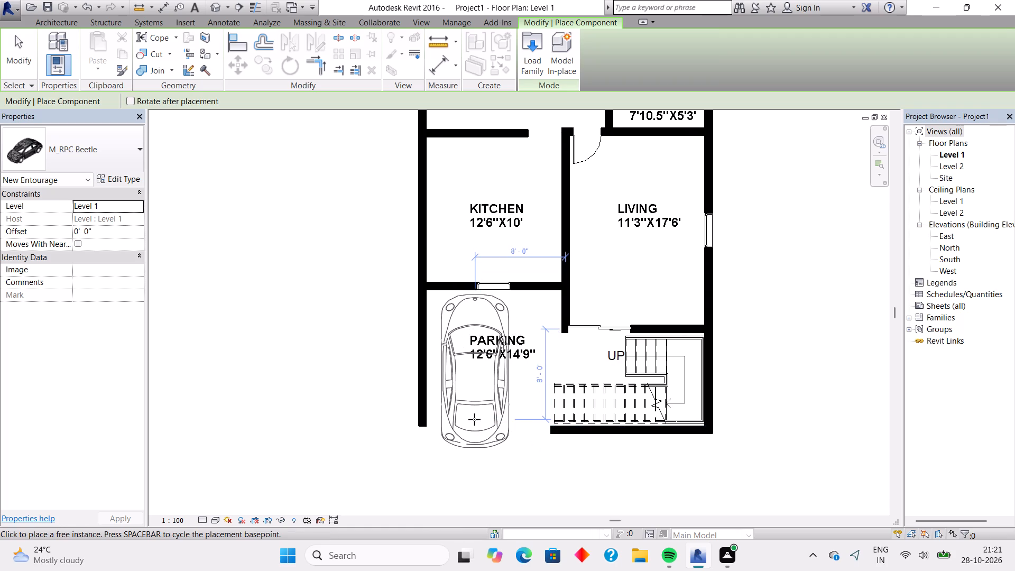
click(474, 419)
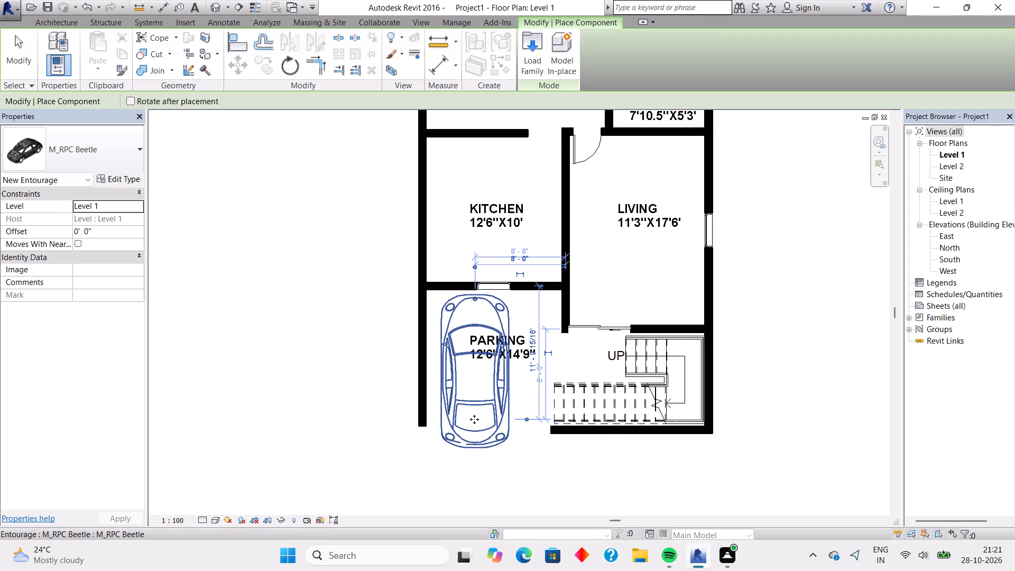
key(Escape)
key(Escape)
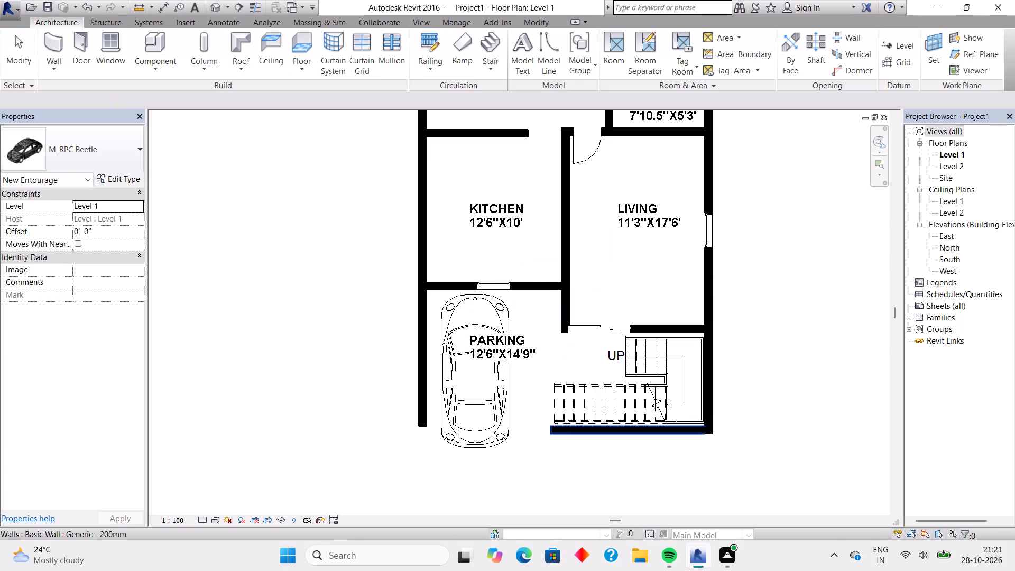
key(Escape)
Move the PARKING 12'6"X14'9" label east and slightly south, off the car and into the open space before the staircase.
scroll(568, 437, up, 4)
click(480, 287)
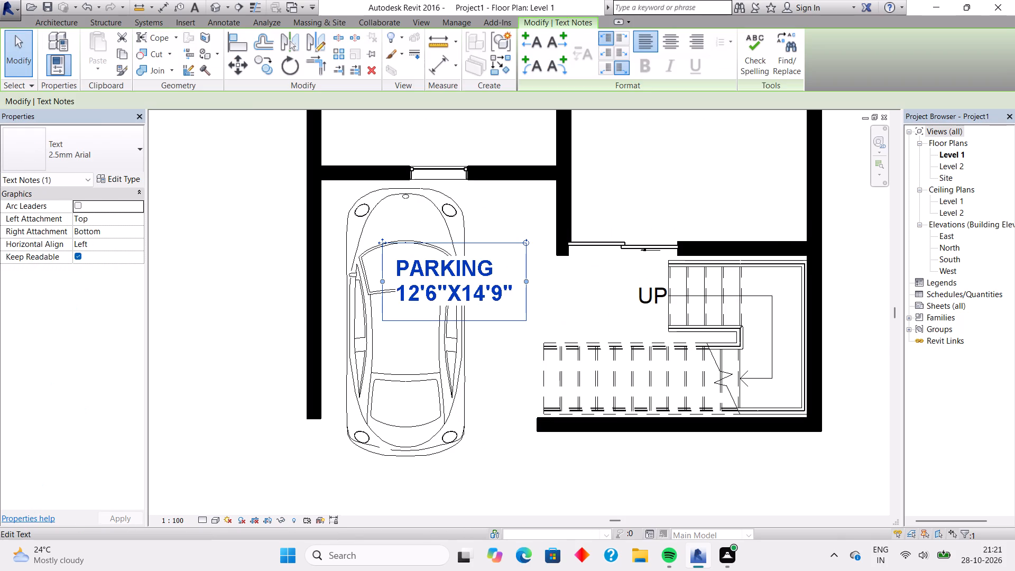
key(Right)
key(Right)
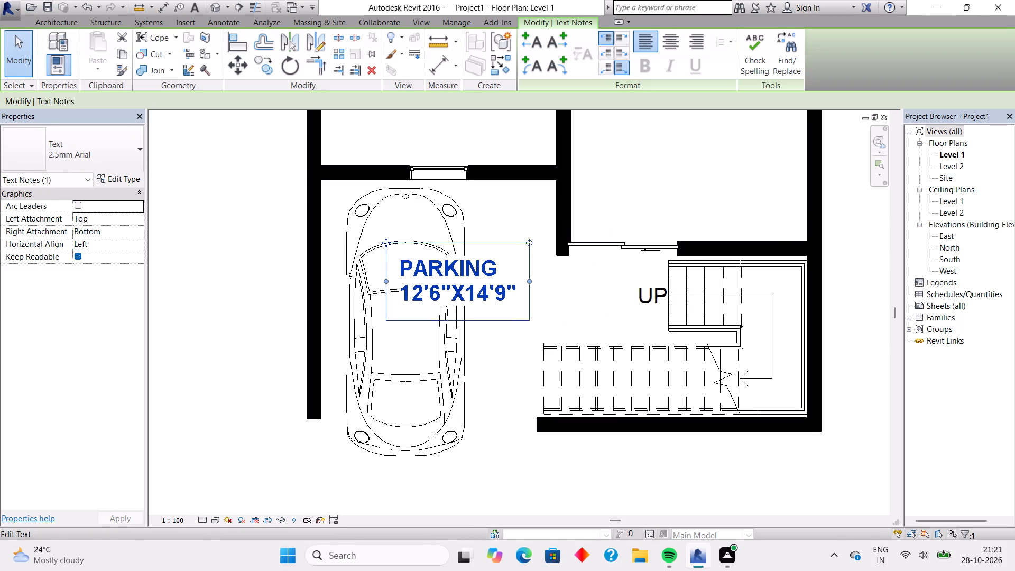
key(Right)
key(Right)
key(Right)
key(Right)
key(Right)
key(Right)
key(Right)
key(Right)
key(Right)
key(Right)
key(Right)
key(Right)
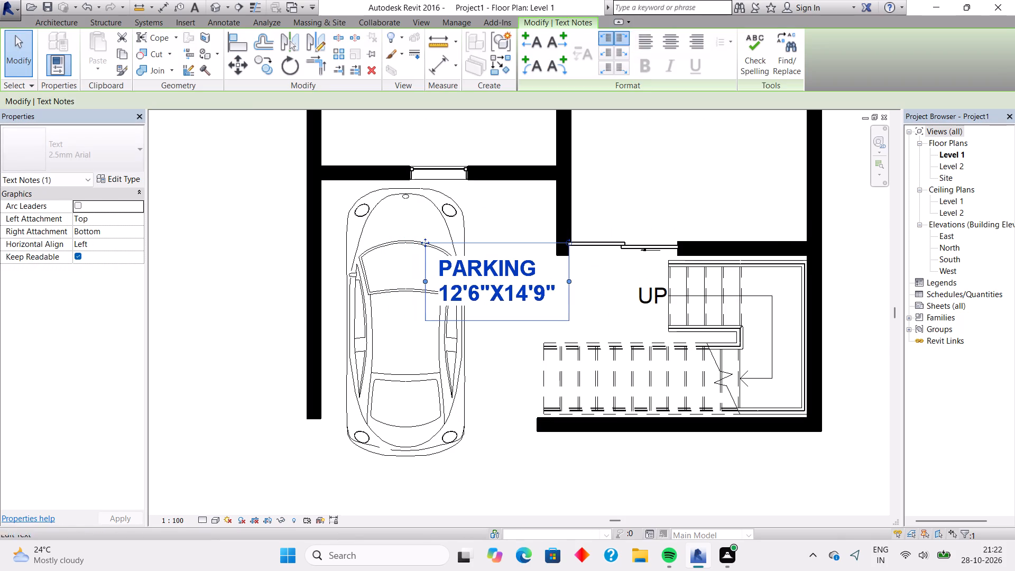
key(Down)
key(Down)
key(Right)
key(Right)
key(Right)
key(Right)
key(Right)
key(Right)
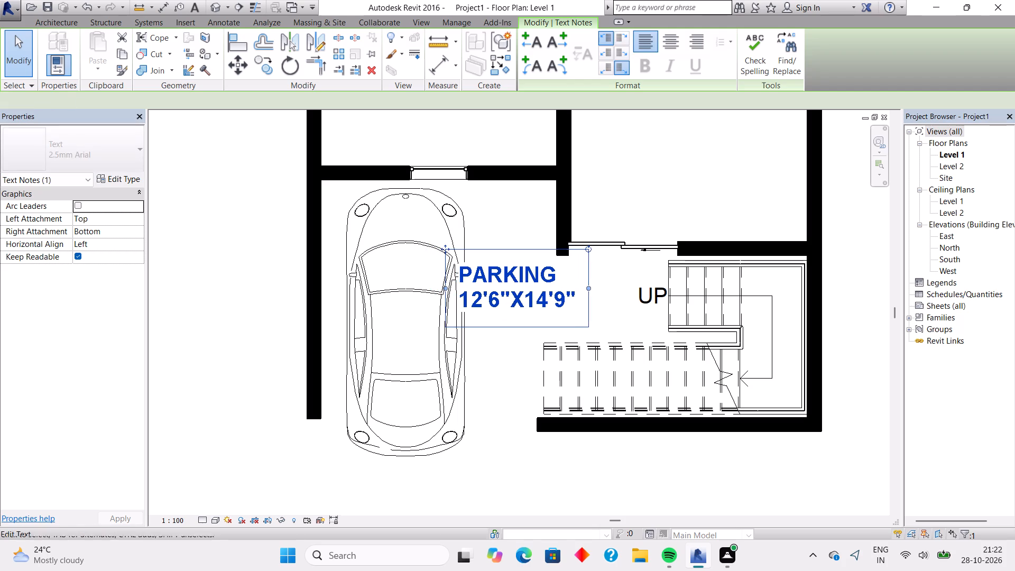
key(Right)
key(Right)
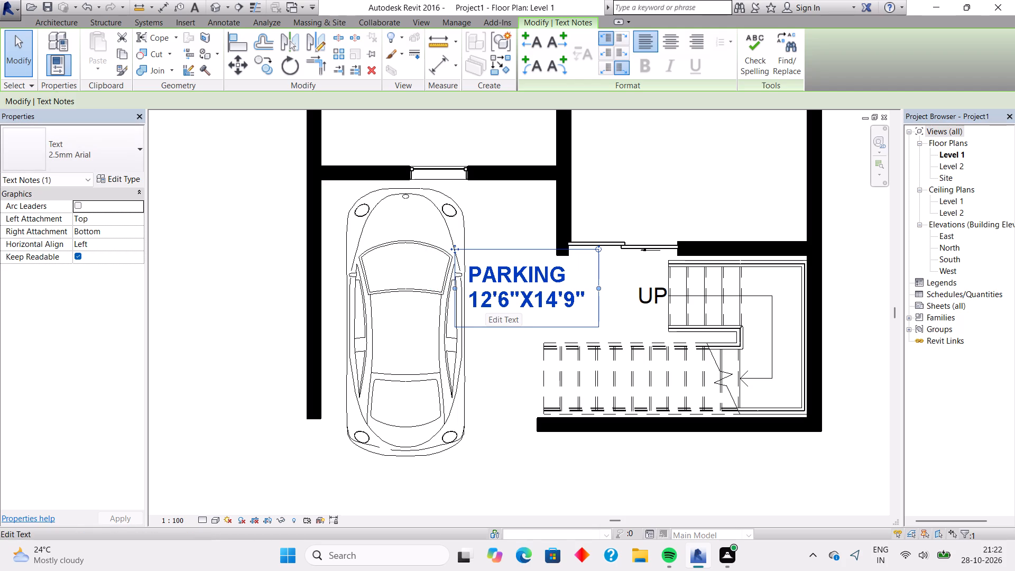
key(Escape)
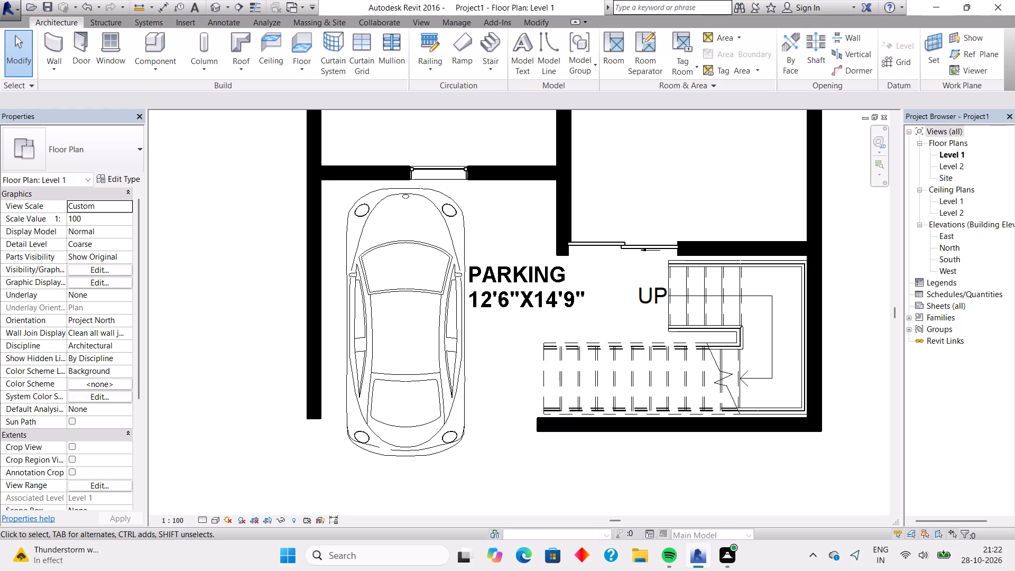
Review the whole Level 1 floor plan, from the parking area and staircase up to the bedrooms.
scroll(593, 463, down, 3)
middle_drag(624, 283, 615, 317)
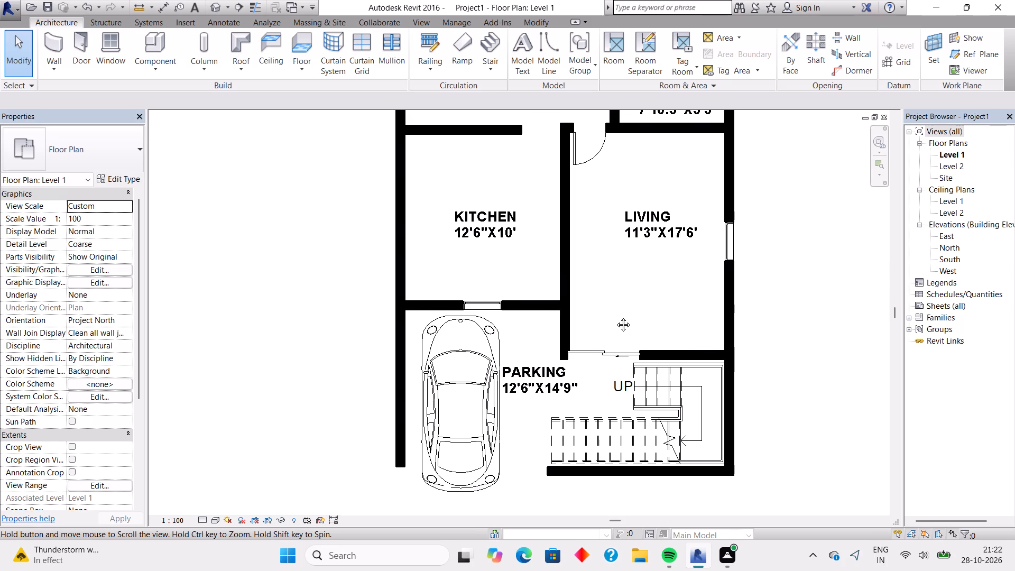
middle_drag(615, 317, 607, 417)
middle_drag(588, 347, 587, 294)
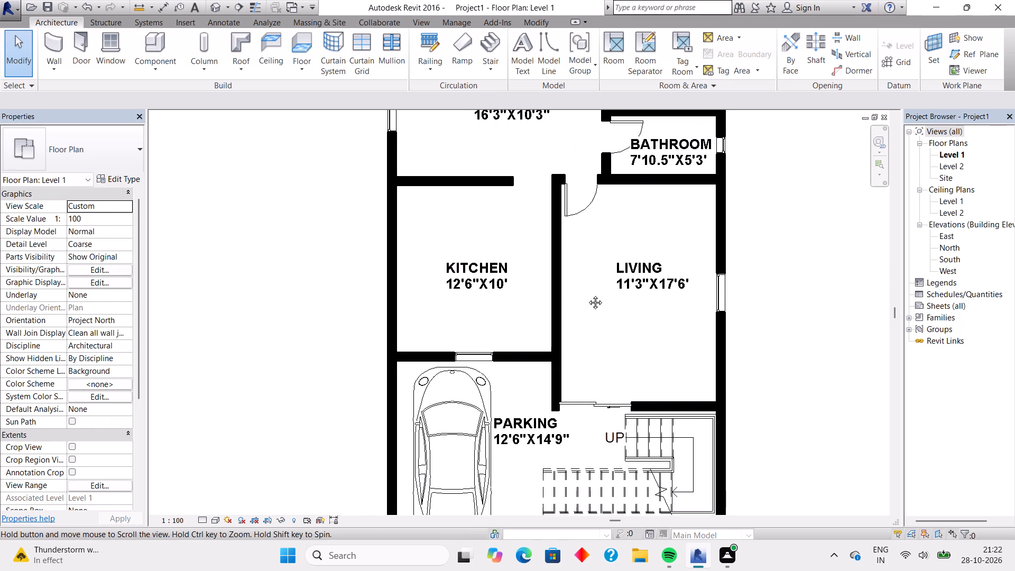
middle_drag(587, 294, 587, 293)
middle_drag(587, 291, 588, 278)
scroll(588, 271, down, 4)
scroll(619, 300, down, 3)
middle_drag(635, 257, 626, 315)
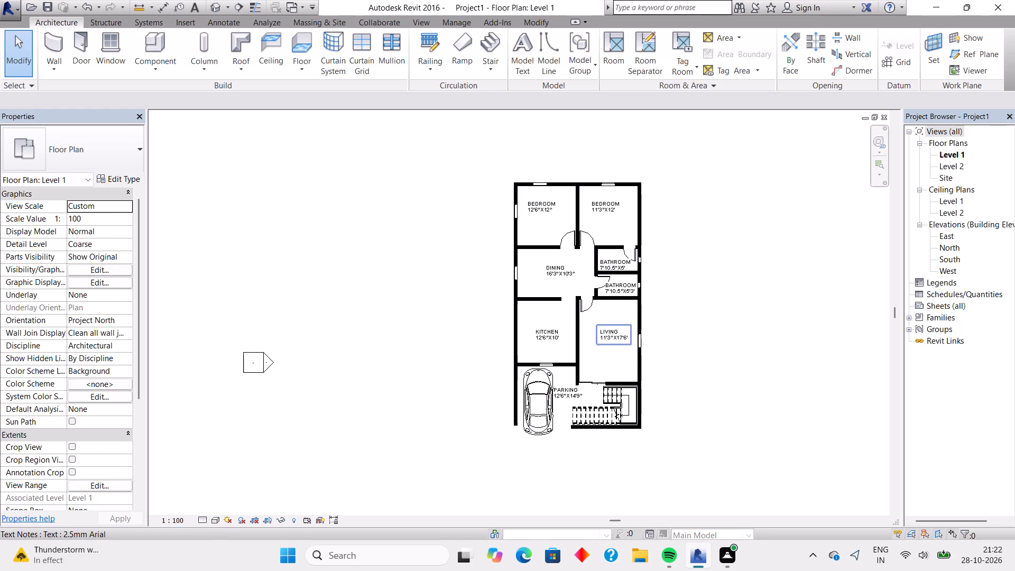
middle_drag(669, 276, 594, 296)
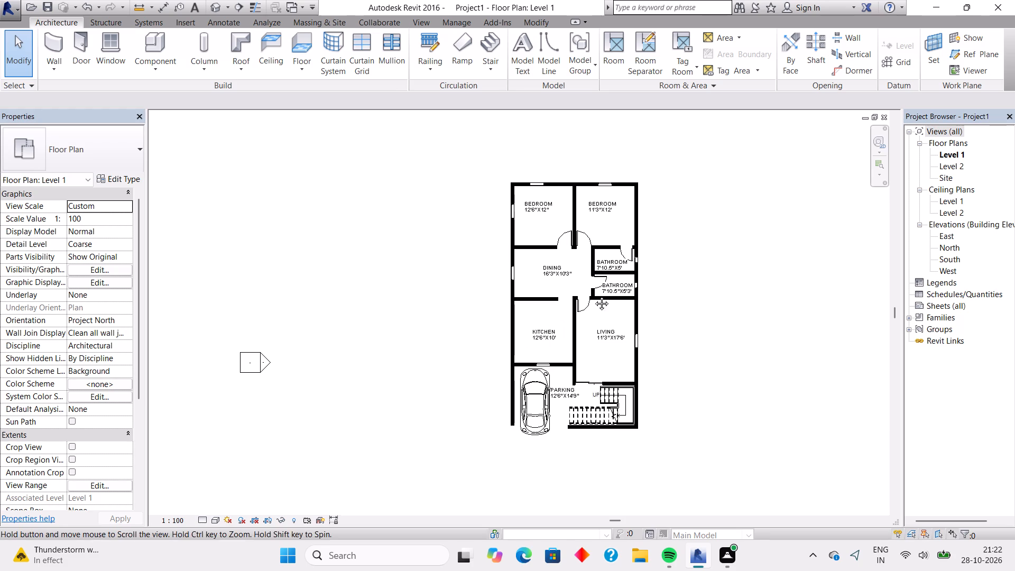
middle_drag(594, 296, 561, 300)
scroll(560, 301, up, 2)
middle_drag(560, 301, 610, 278)
scroll(610, 278, up, 1)
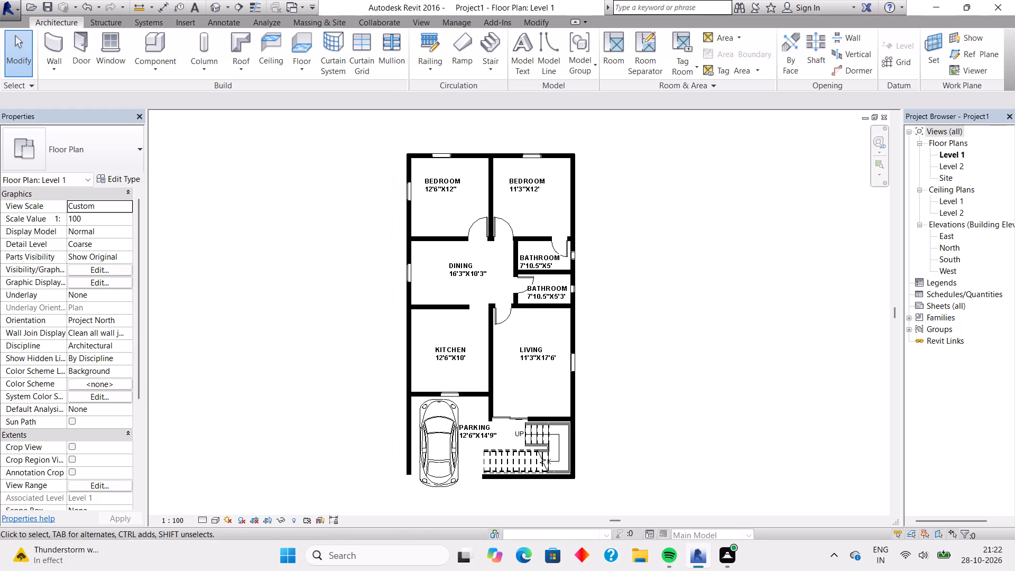
middle_drag(610, 278, 634, 265)
middle_click(636, 264)
middle_drag(638, 261, 640, 254)
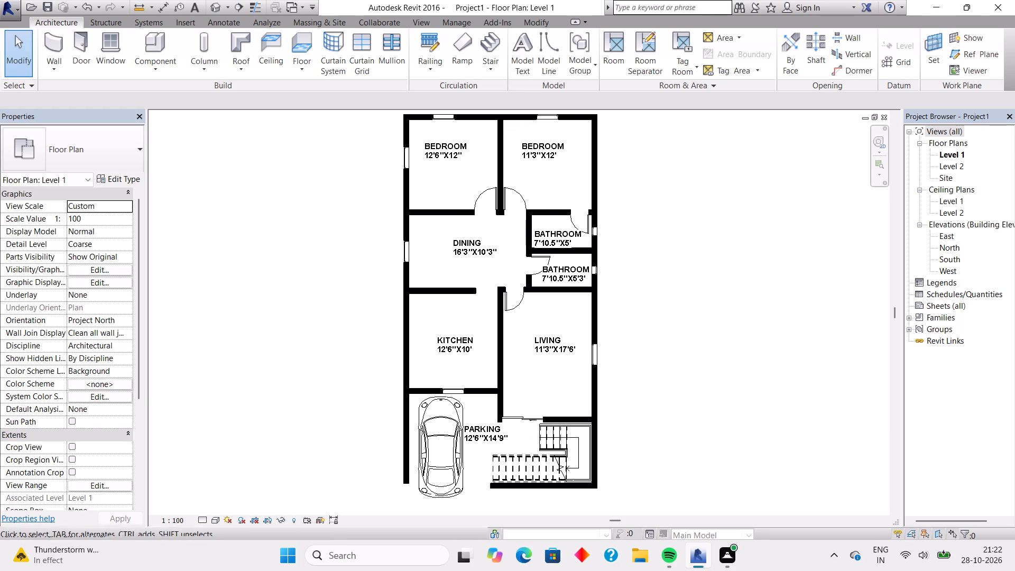
Save the project in the Documents folder as a Revit project file named 88.
click(39, 0)
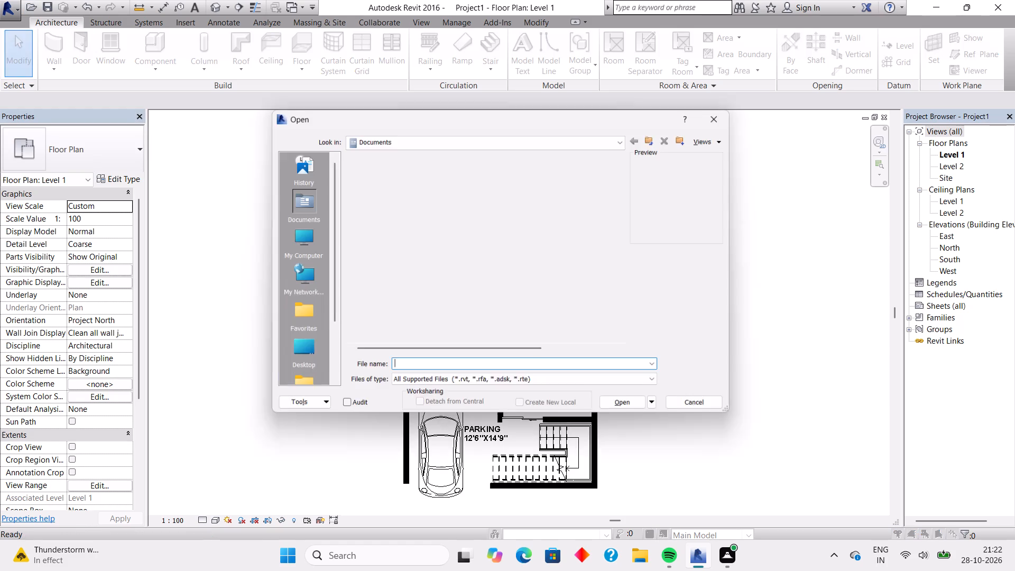
click(720, 118)
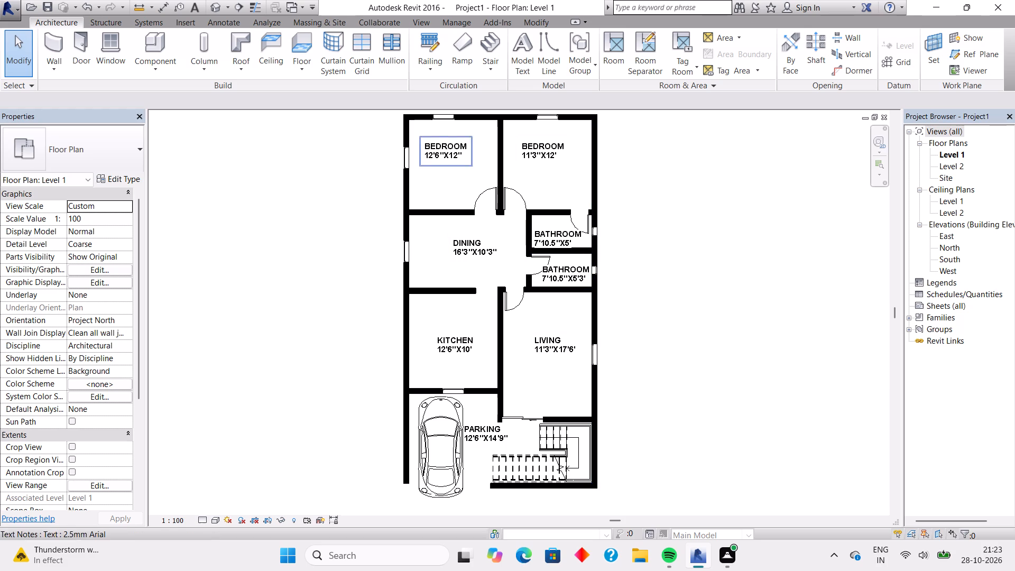
click(47, 2)
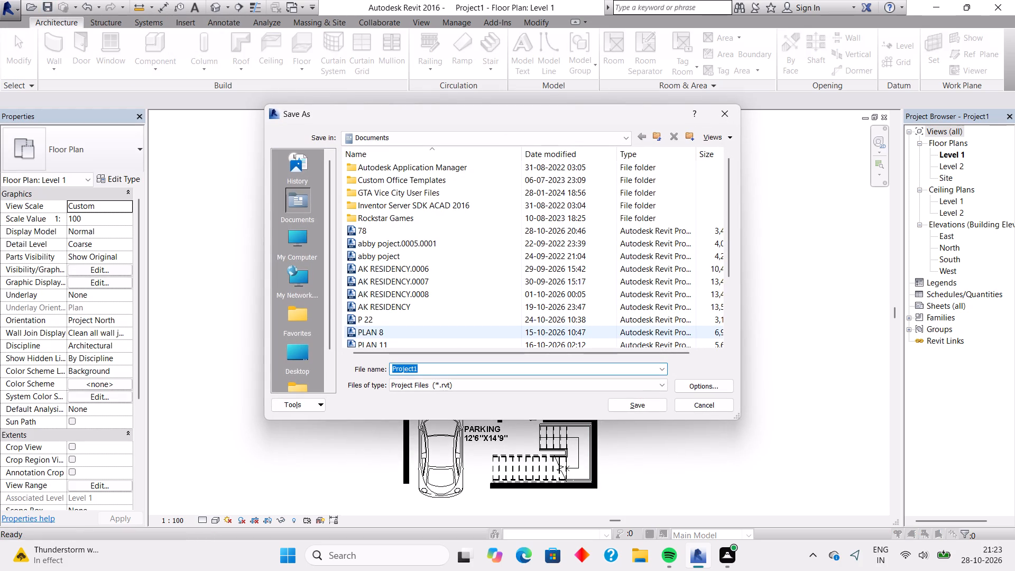
key(BackSpace)
text(88)
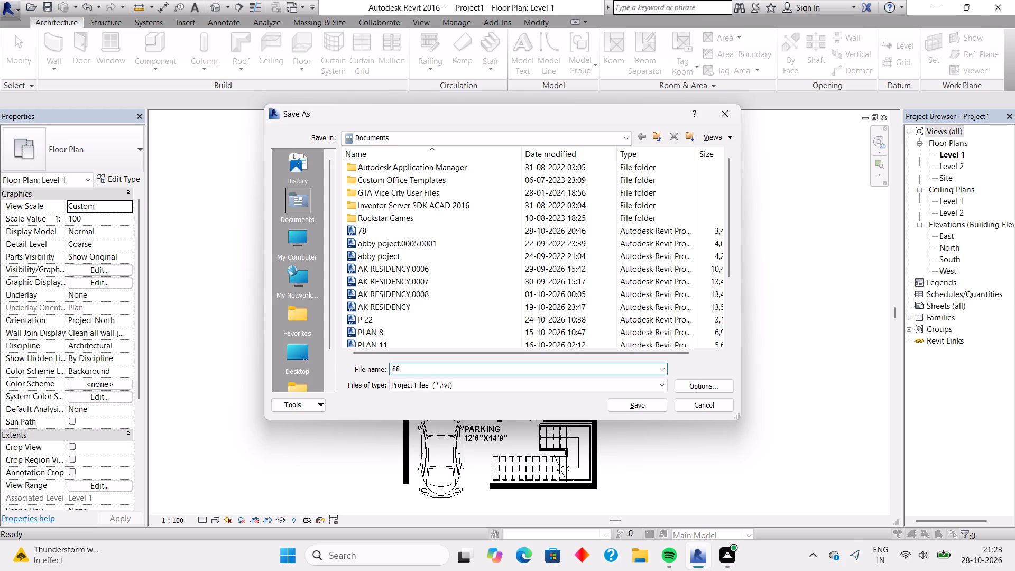
click(622, 405)
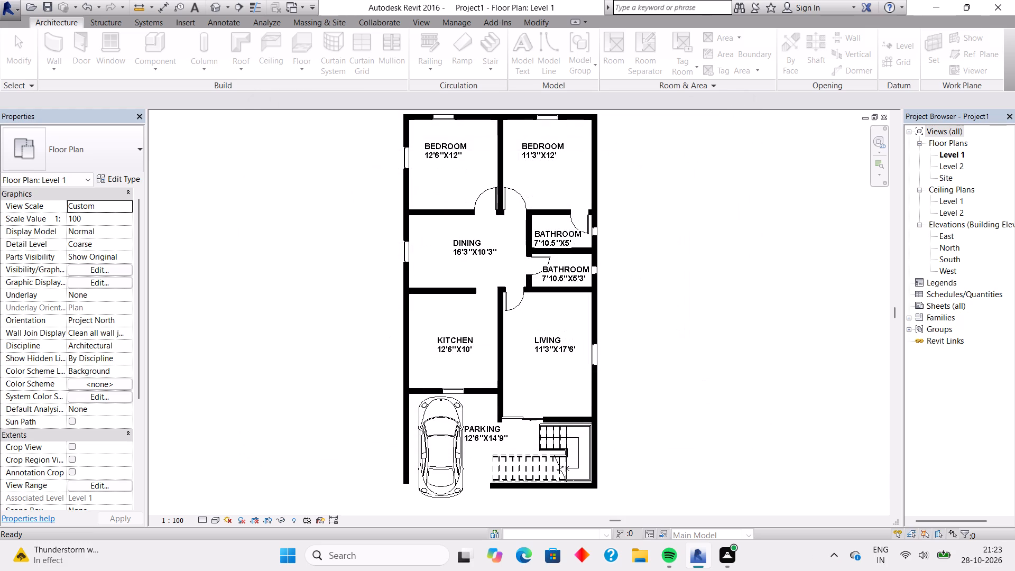